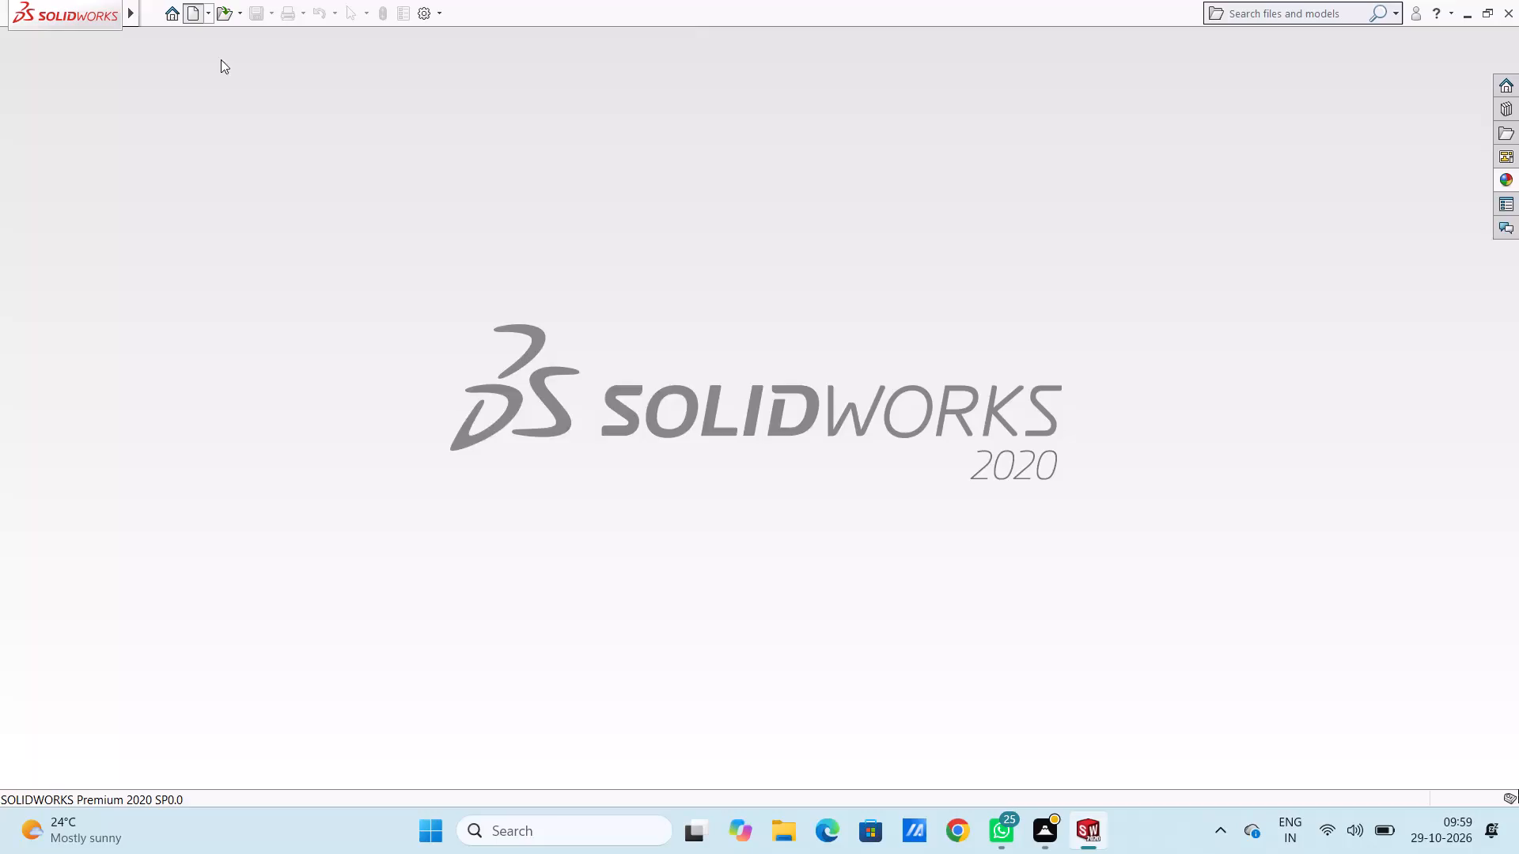
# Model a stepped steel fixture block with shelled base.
# Create a new part document.
pyautogui.click(623, 622)
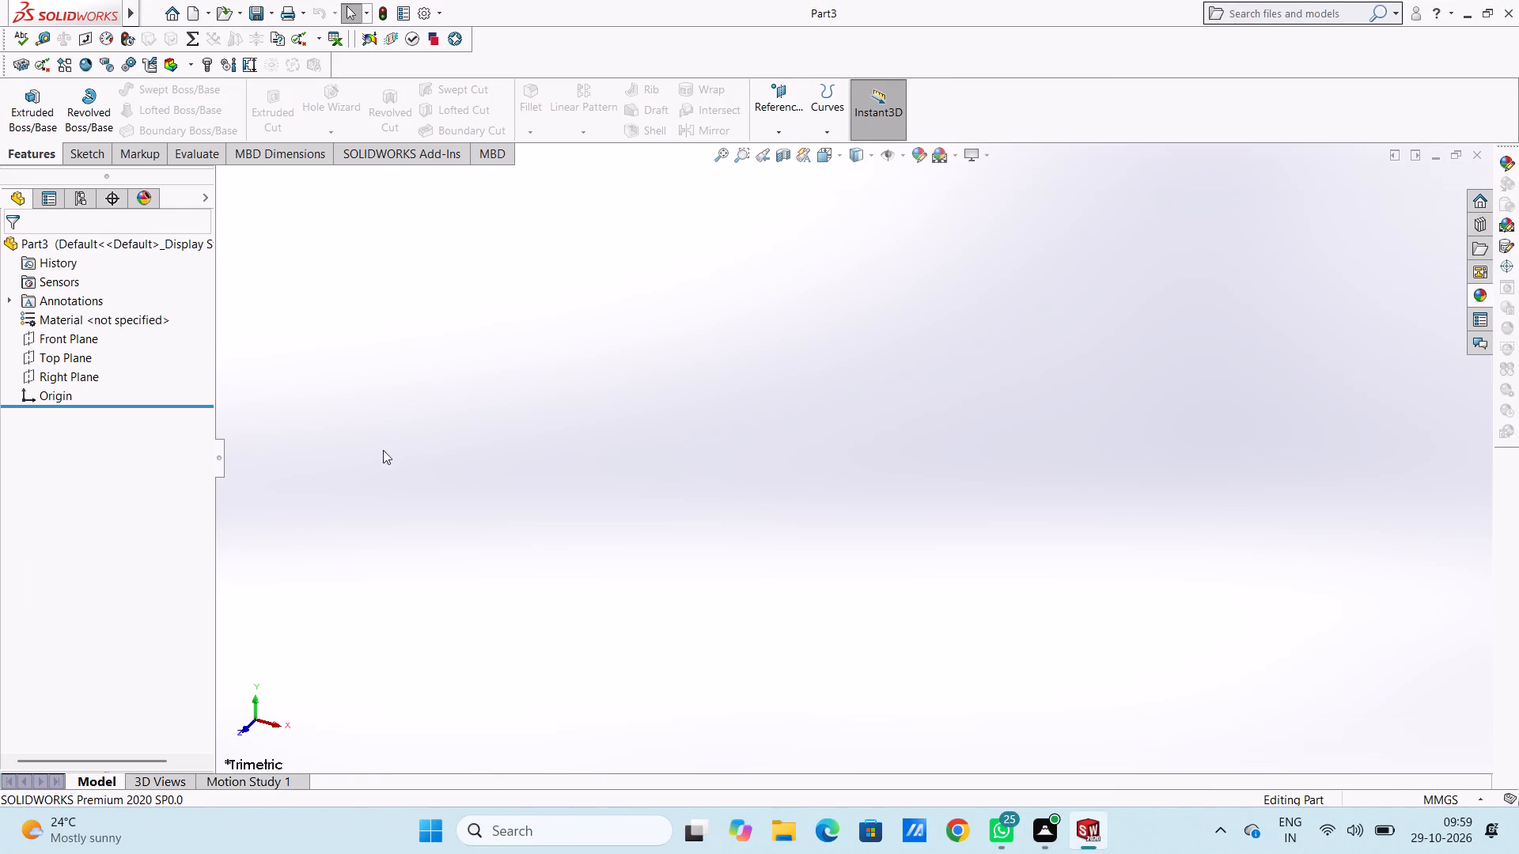
# On the Top Plane, sketch a 100 mm by 100 mm center rectangle centred on the origin.
pyautogui.click(85, 360)
pyautogui.click(106, 342)
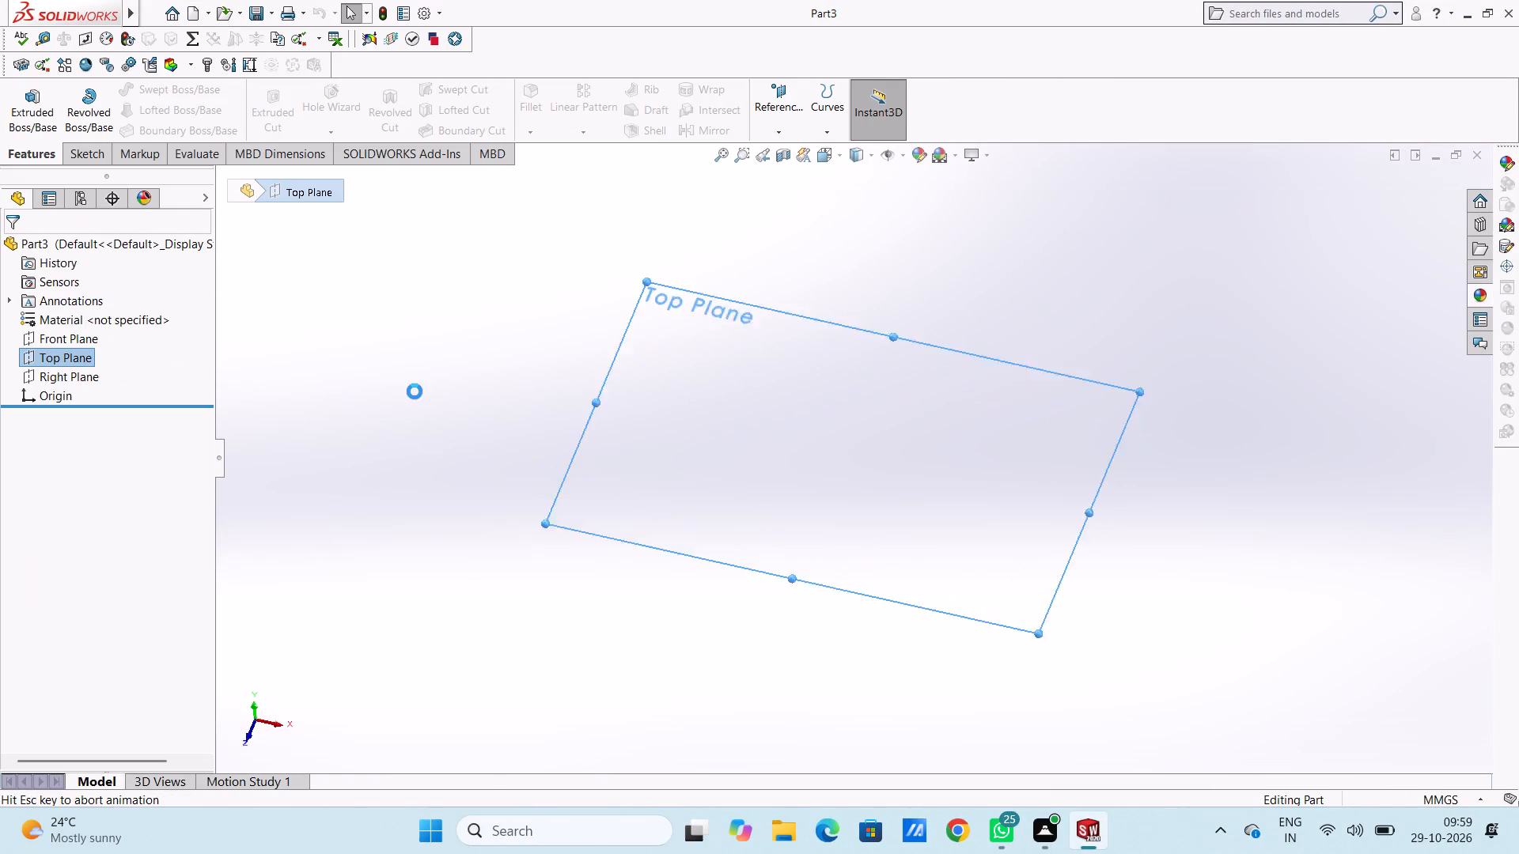
pyautogui.click(415, 391)
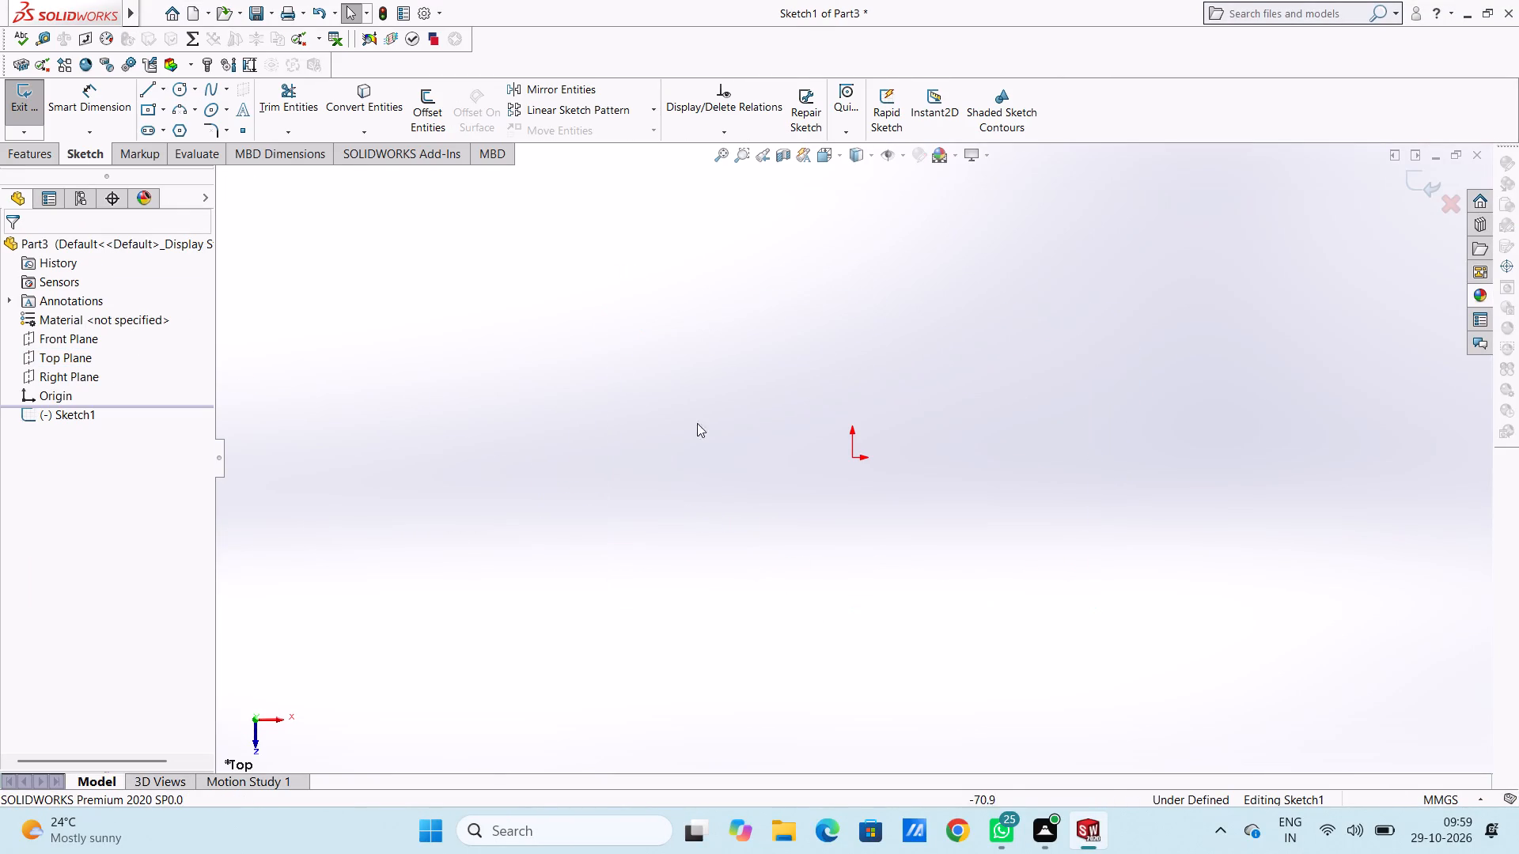
pyautogui.click(157, 114)
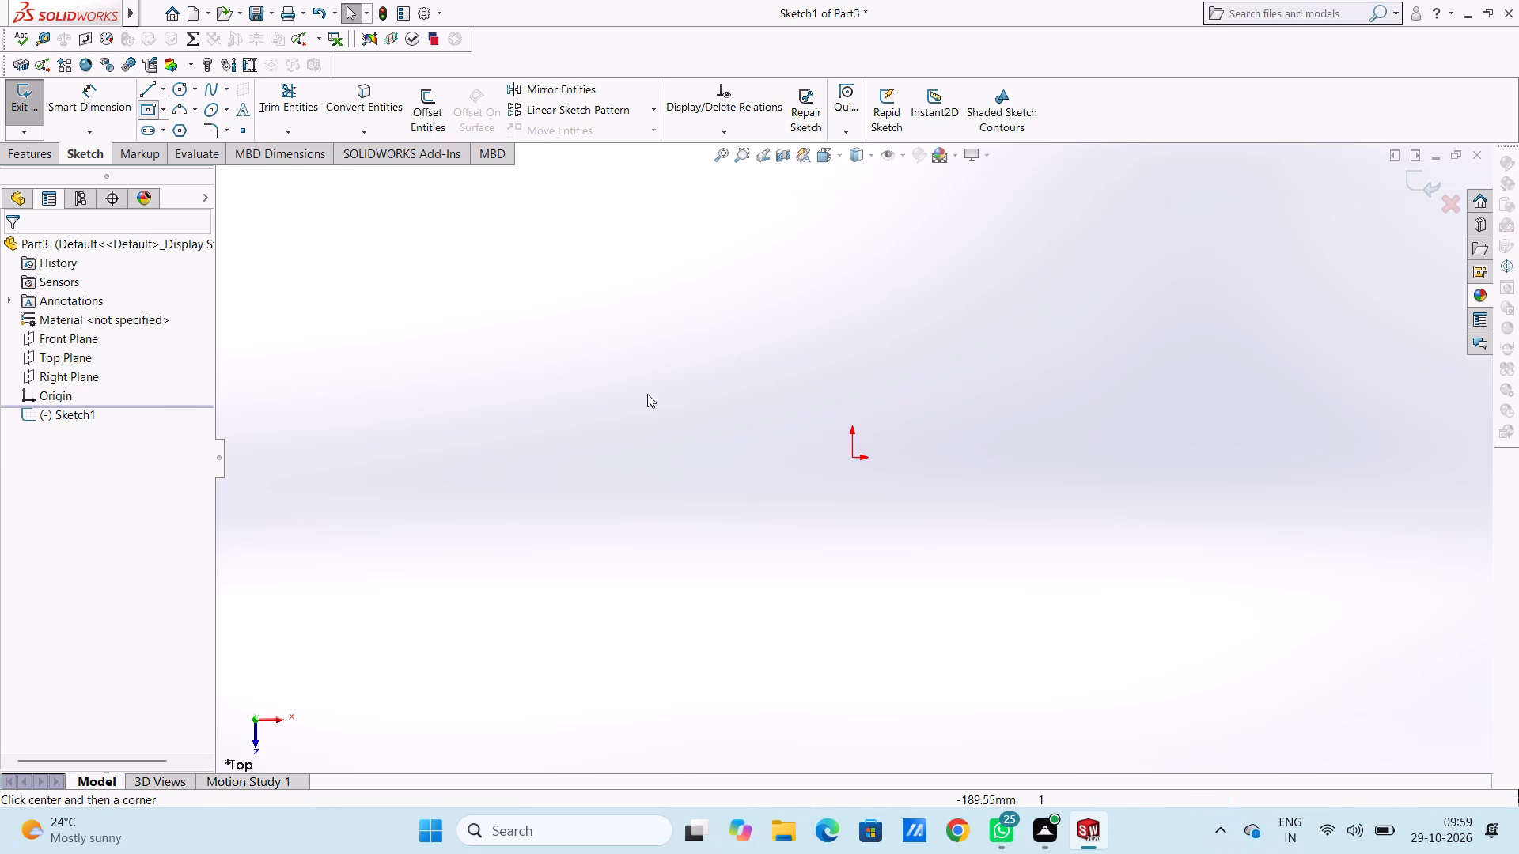
pyautogui.click(855, 460)
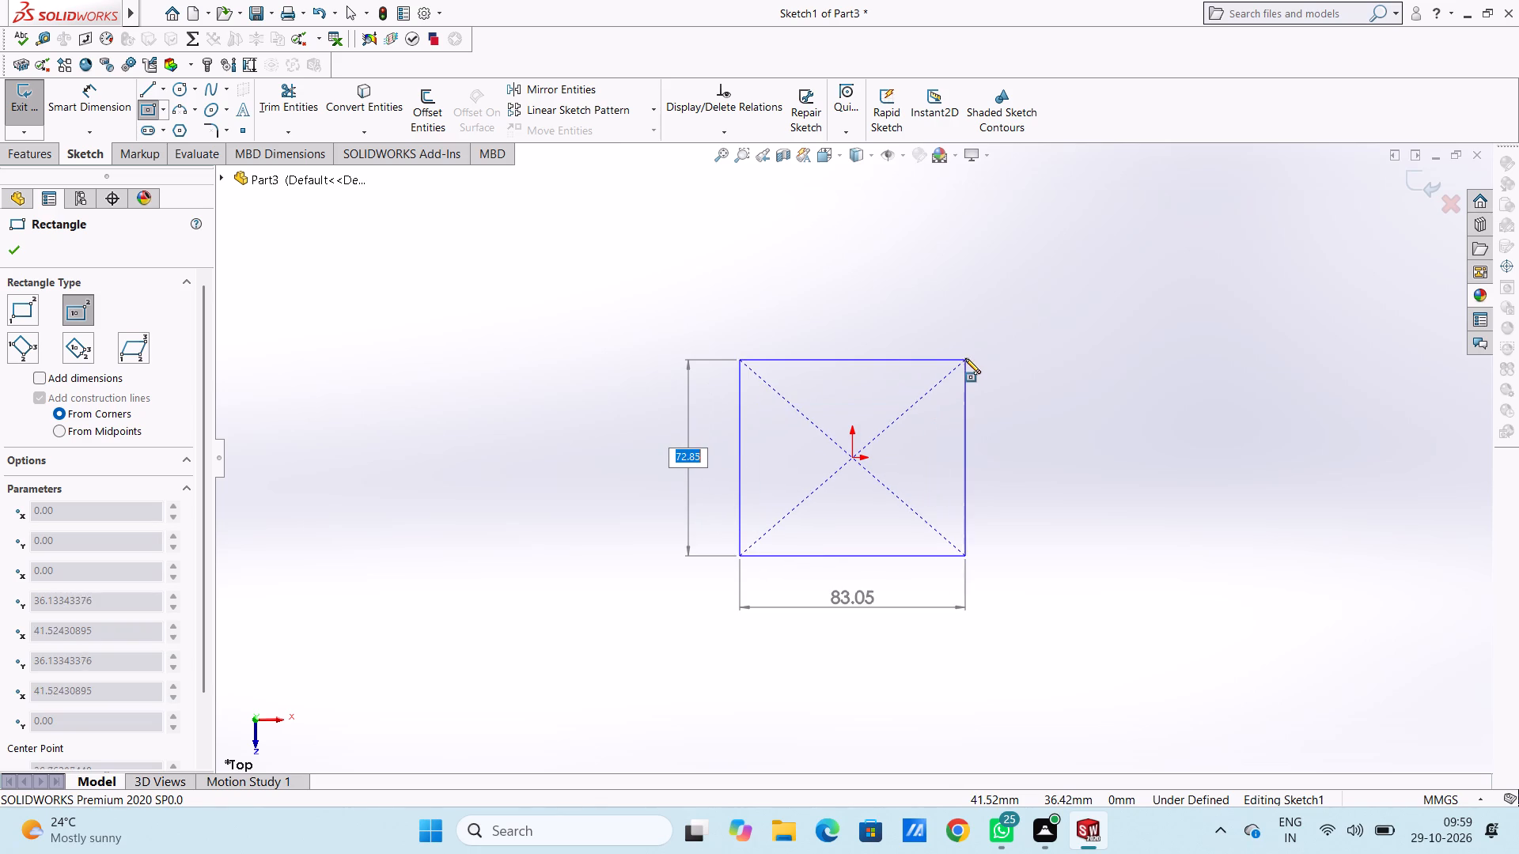
pyautogui.write('100')
pyautogui.press('Return')
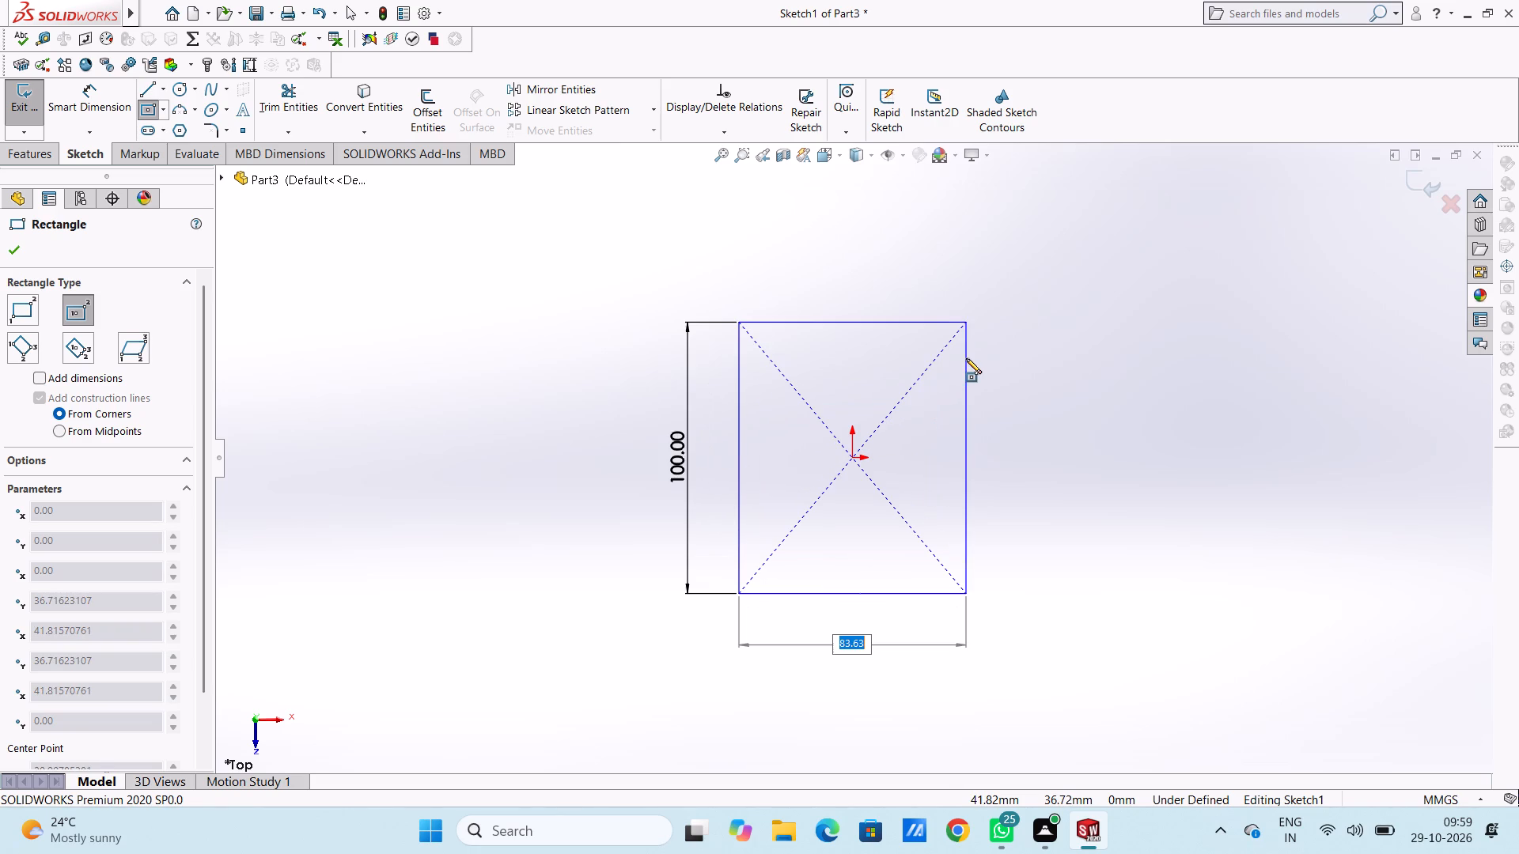
pyautogui.write('100')
pyautogui.press('Return')
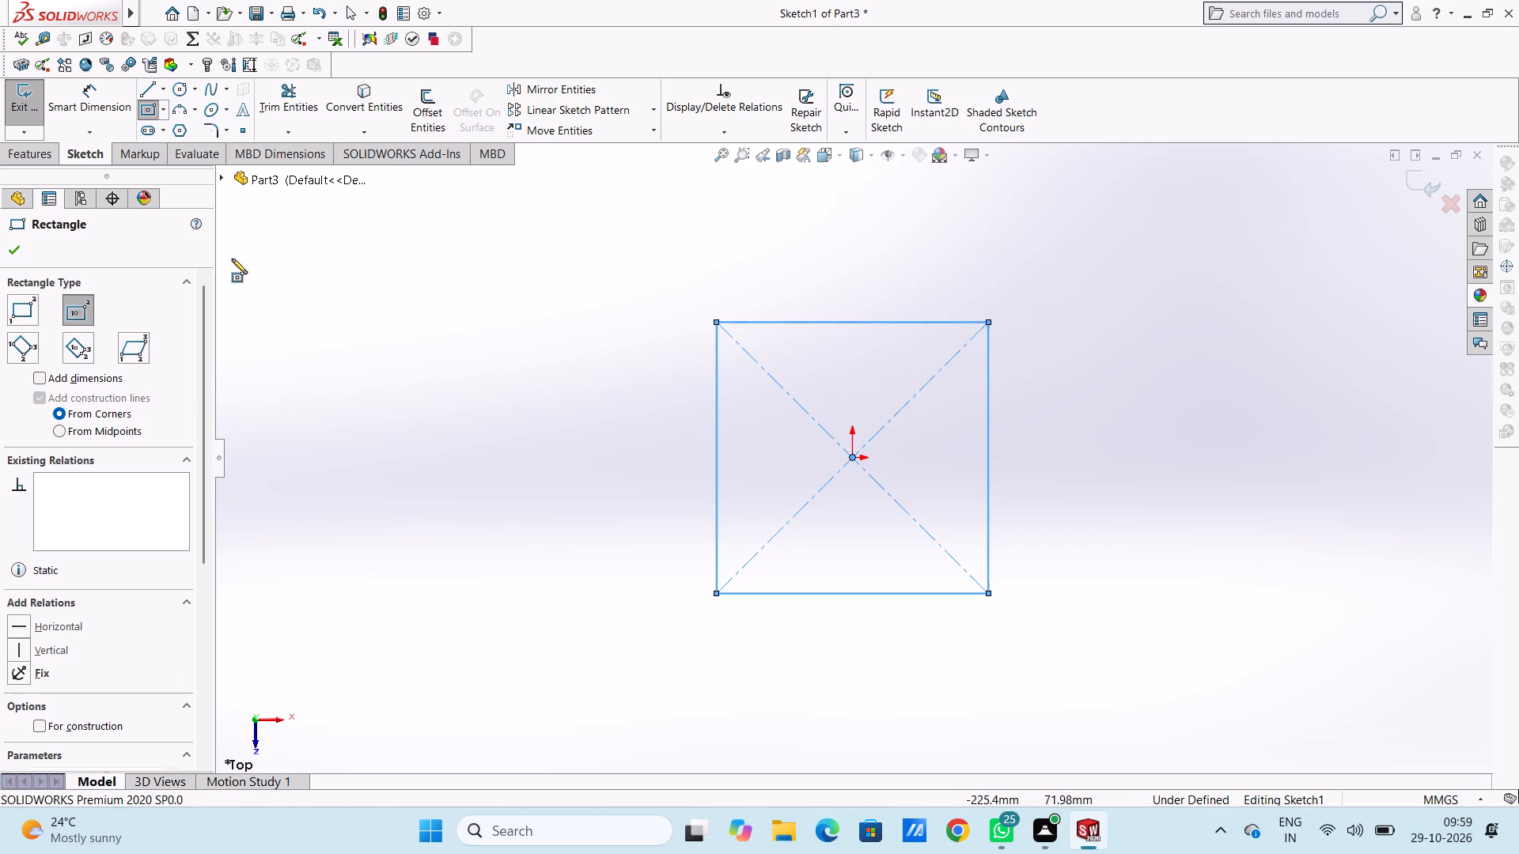
pyautogui.click(17, 259)
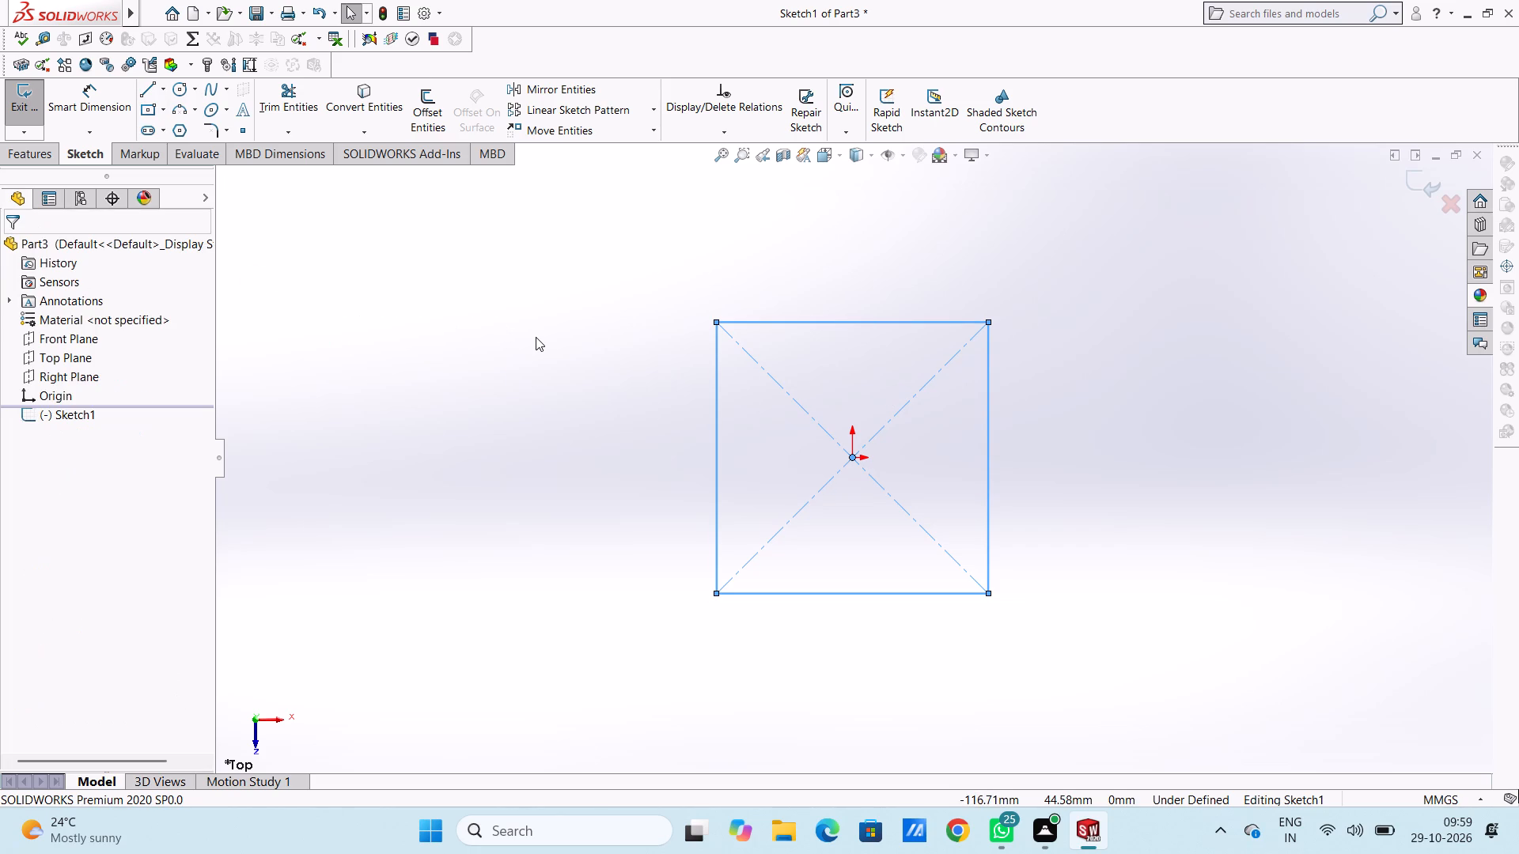
pyautogui.click(536, 337)
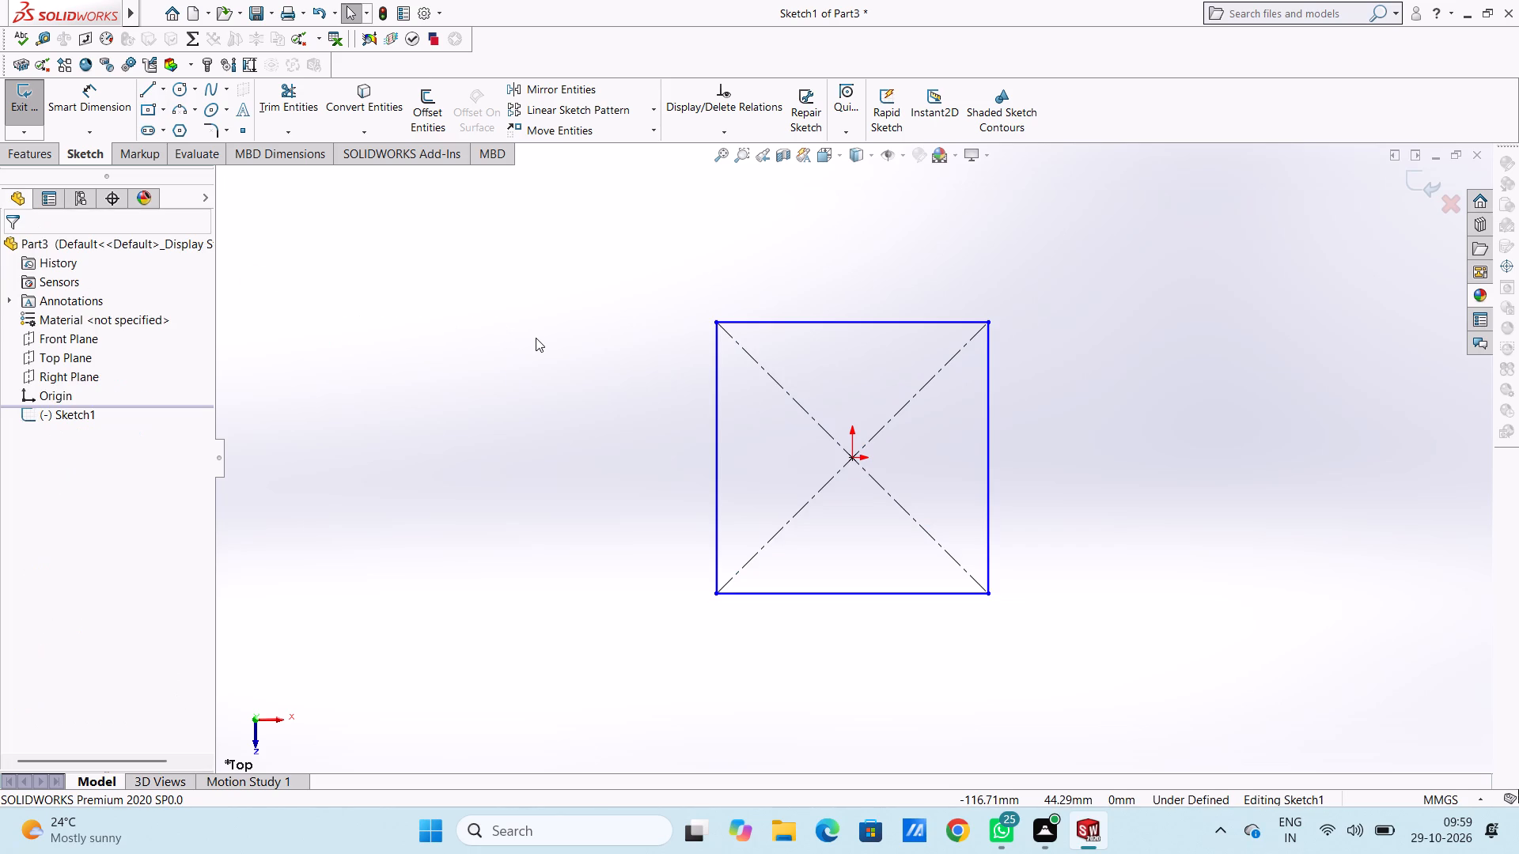
# Dimension the vertical left side of the square at 100 mm.
pyautogui.click(101, 113)
pyautogui.click(714, 395)
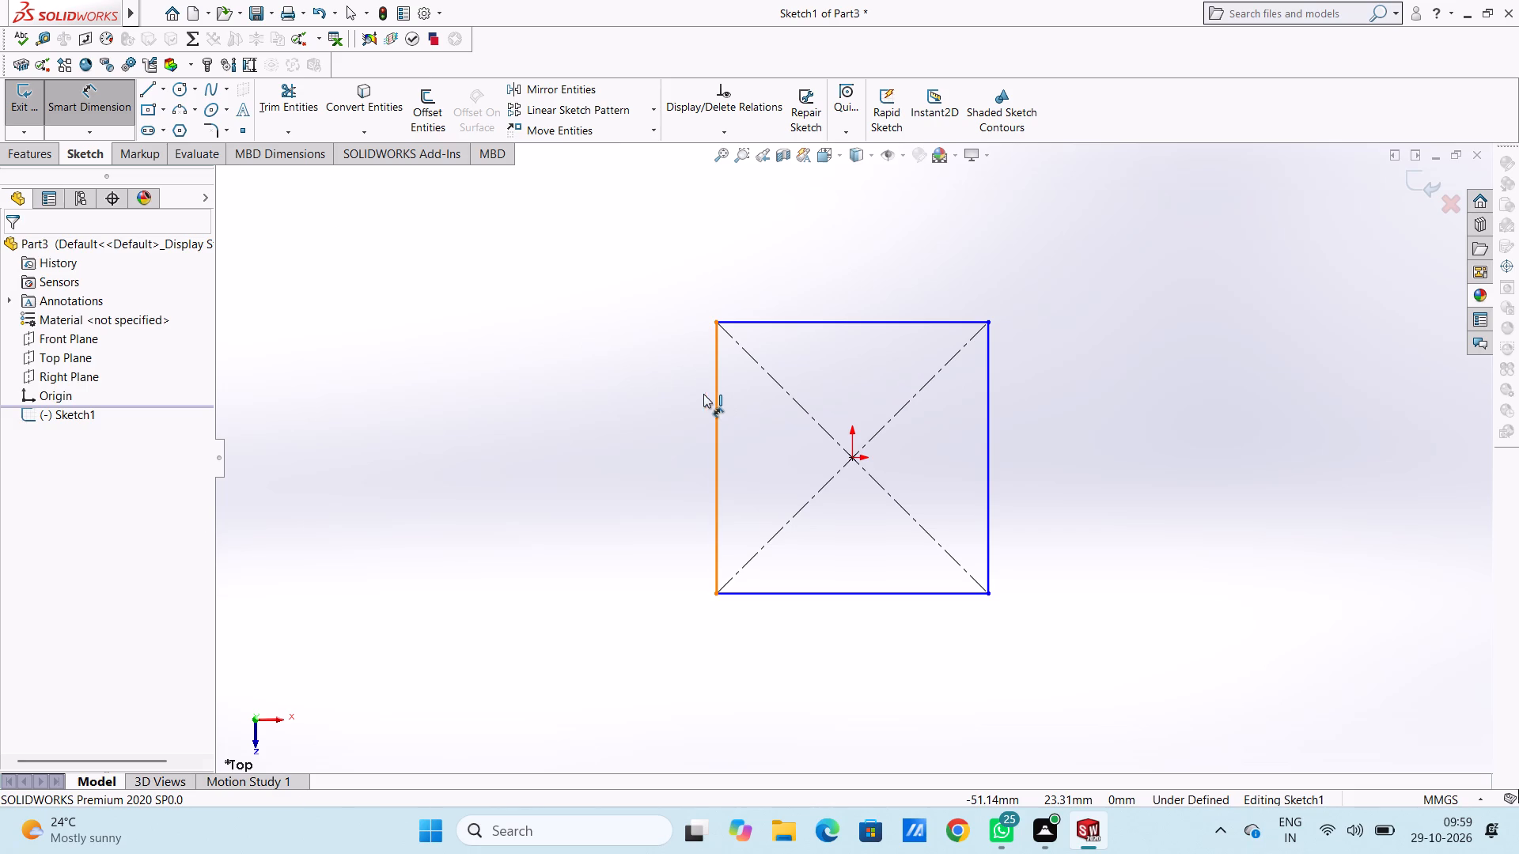
pyautogui.click(501, 352)
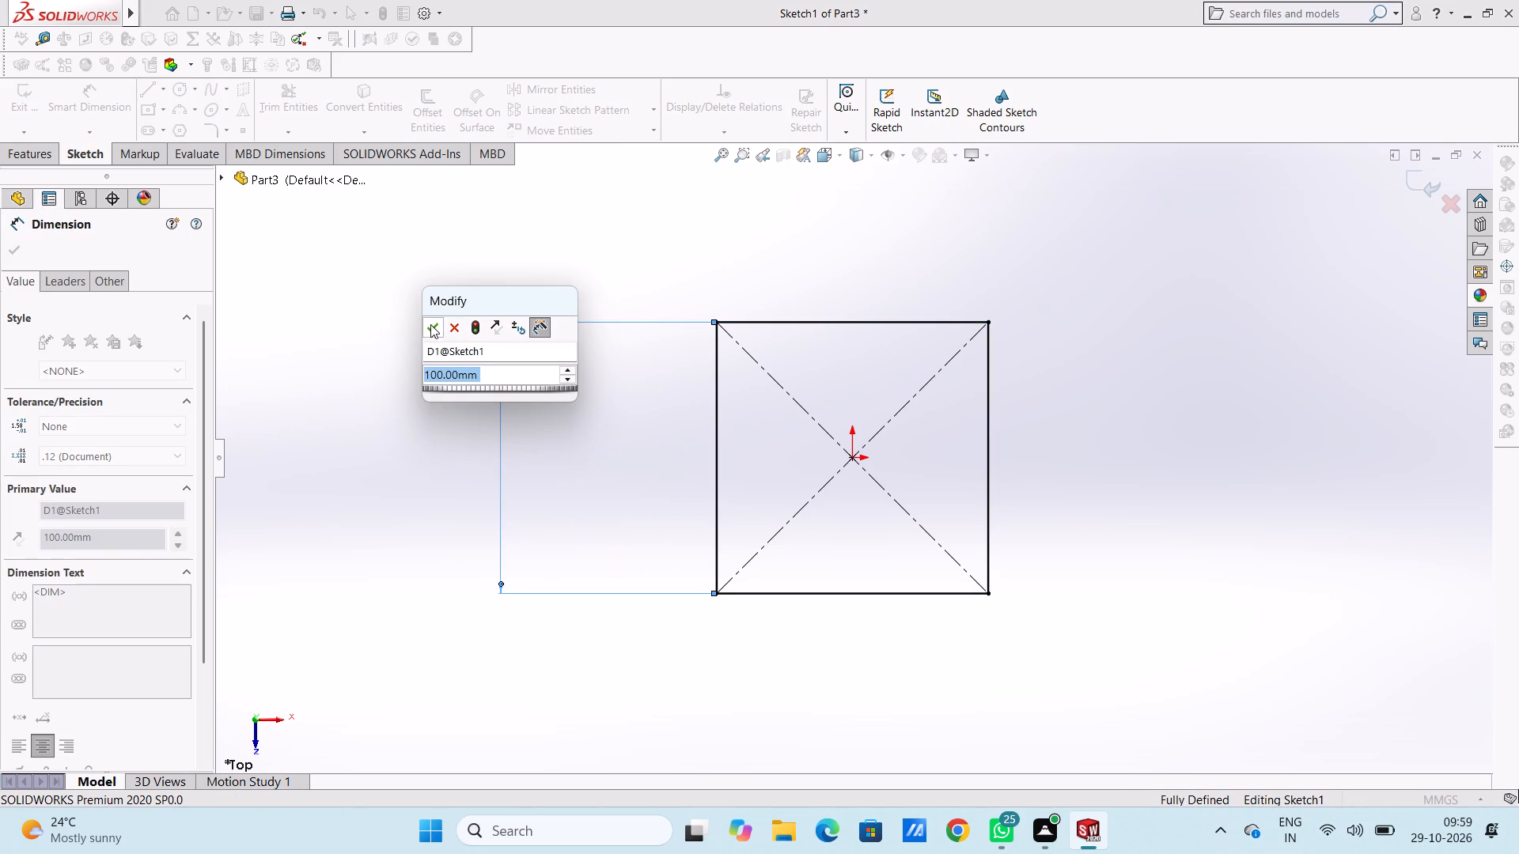
pyautogui.click(428, 324)
pyautogui.click(403, 300)
pyautogui.scroll(2, 839, 314)
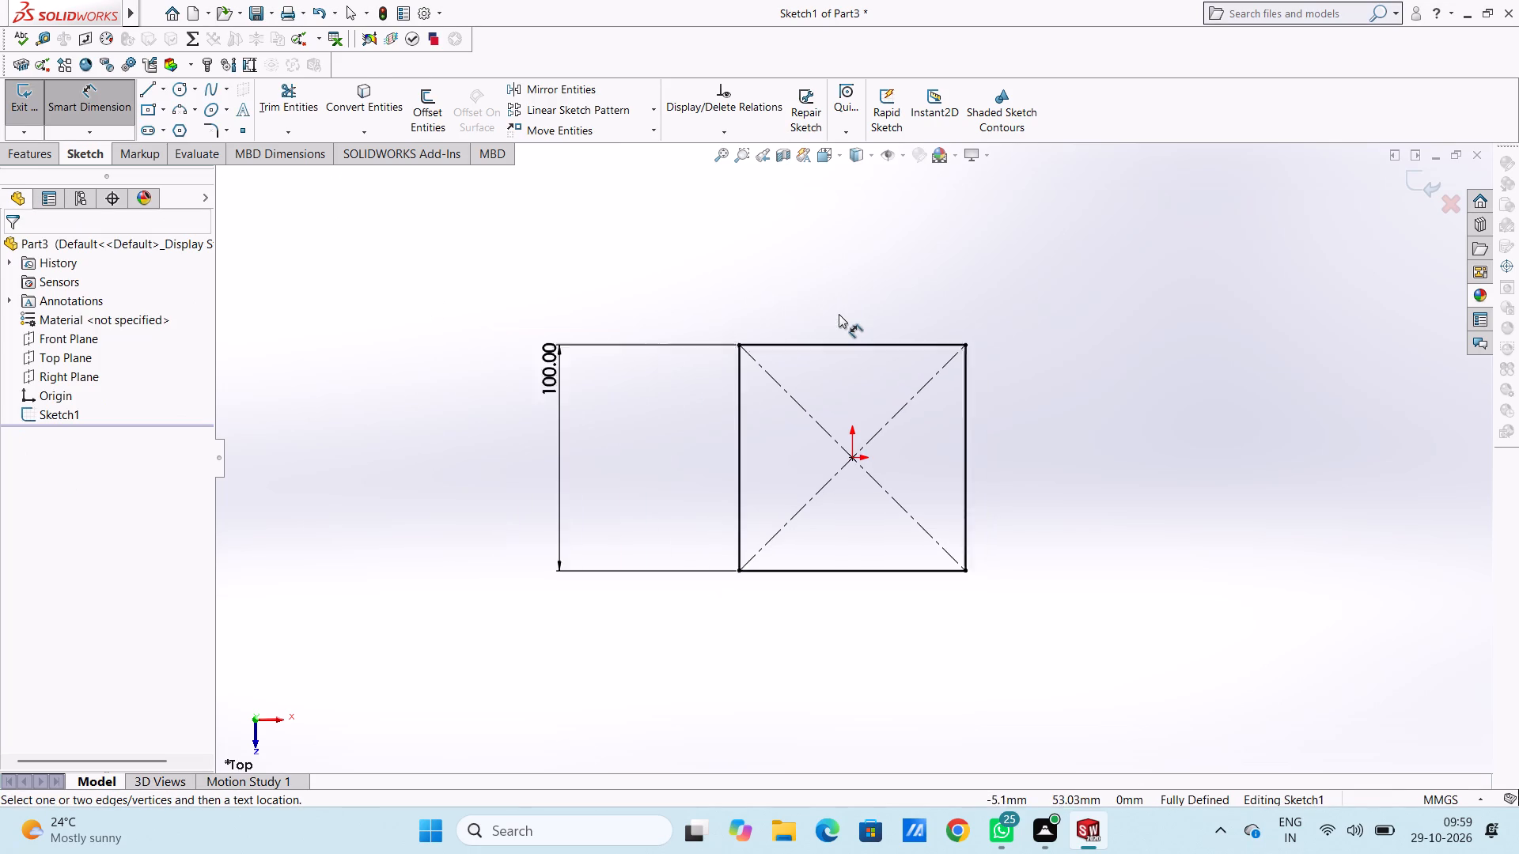
pyautogui.scroll(2, 839, 314)
pyautogui.click(85, 108)
# Extrude the square sketch as a blind boss 30 mm deep.
pyautogui.click(48, 155)
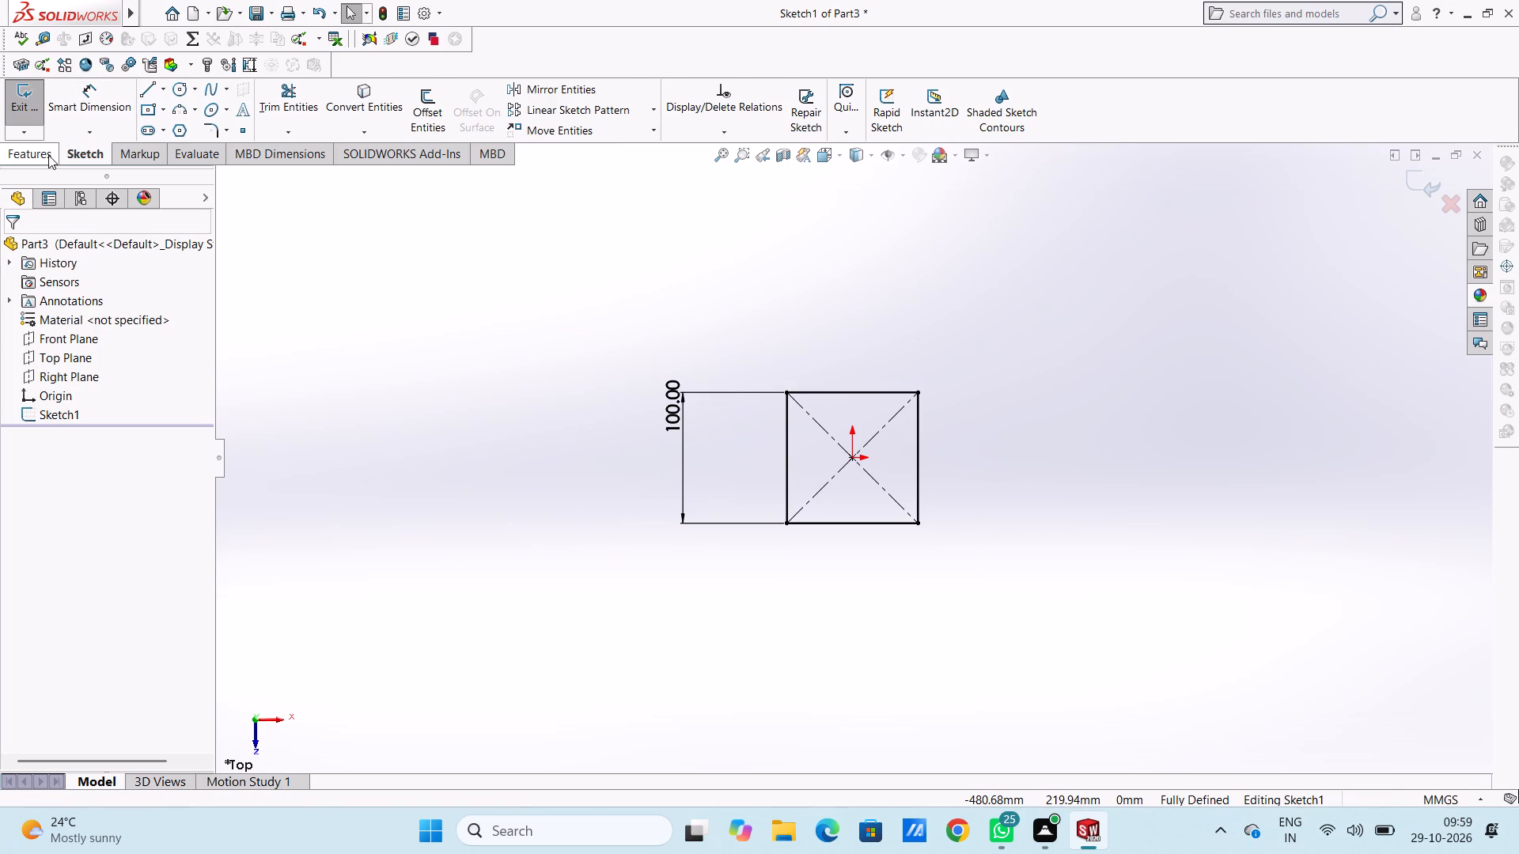
pyautogui.moveTo(38, 120); pyautogui.dragTo(54, 138)
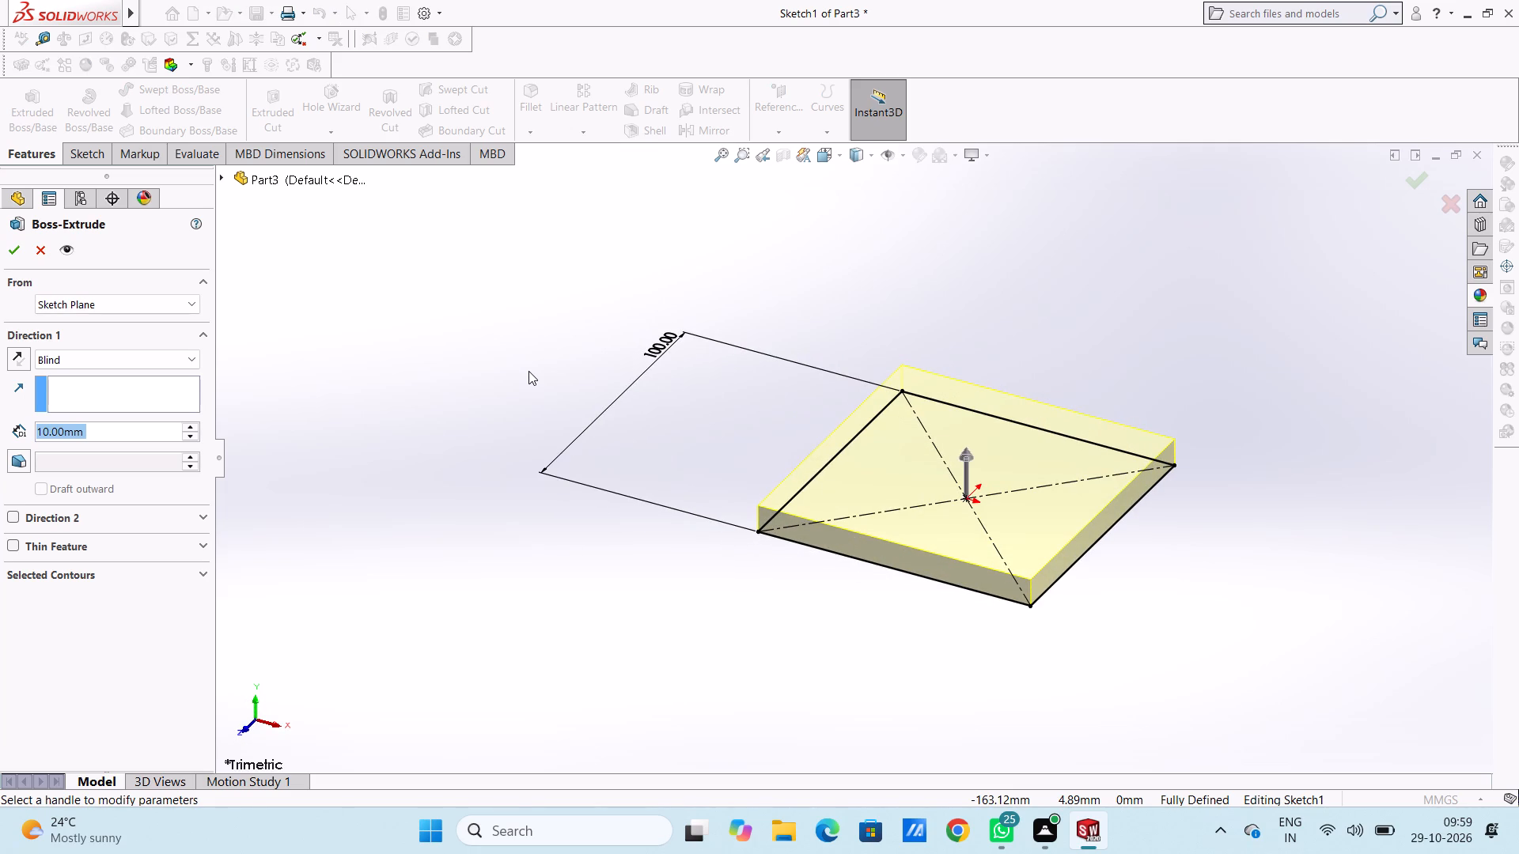
pyautogui.write('30')
pyautogui.press('Return')
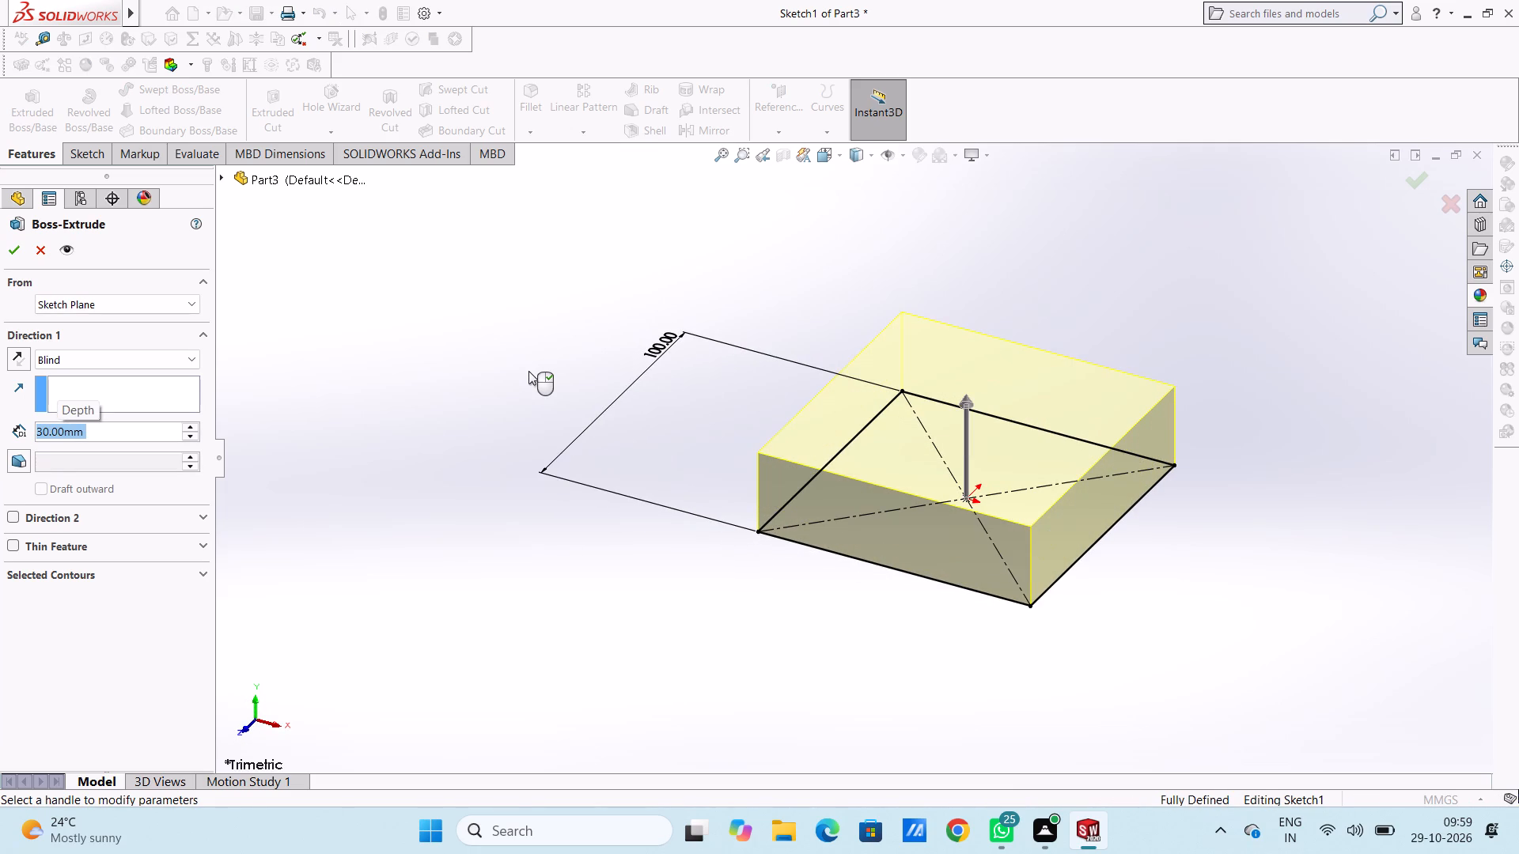
pyautogui.click(9, 251)
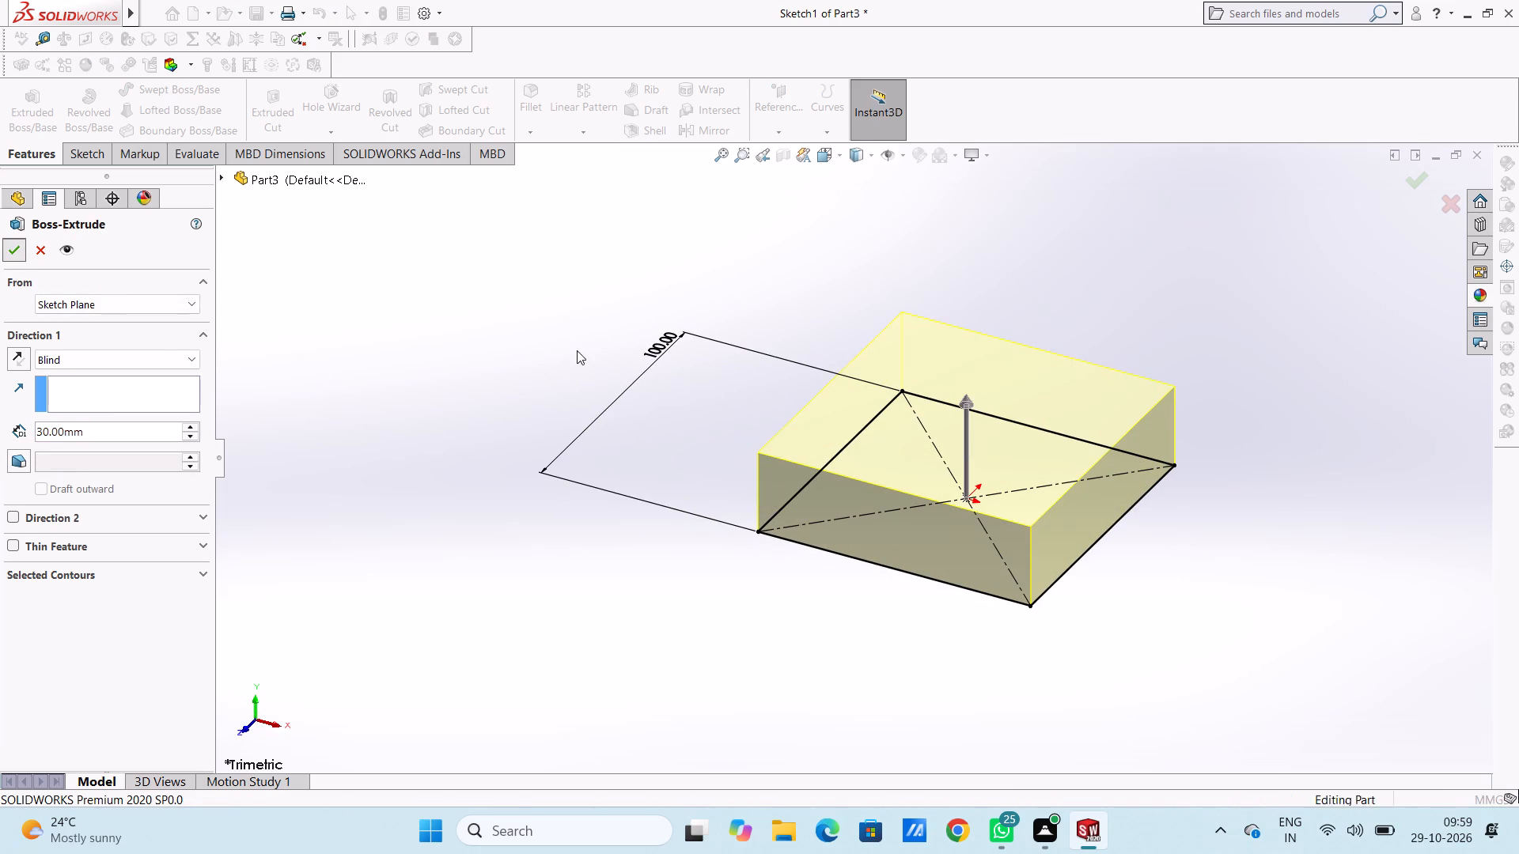
pyautogui.click(577, 350)
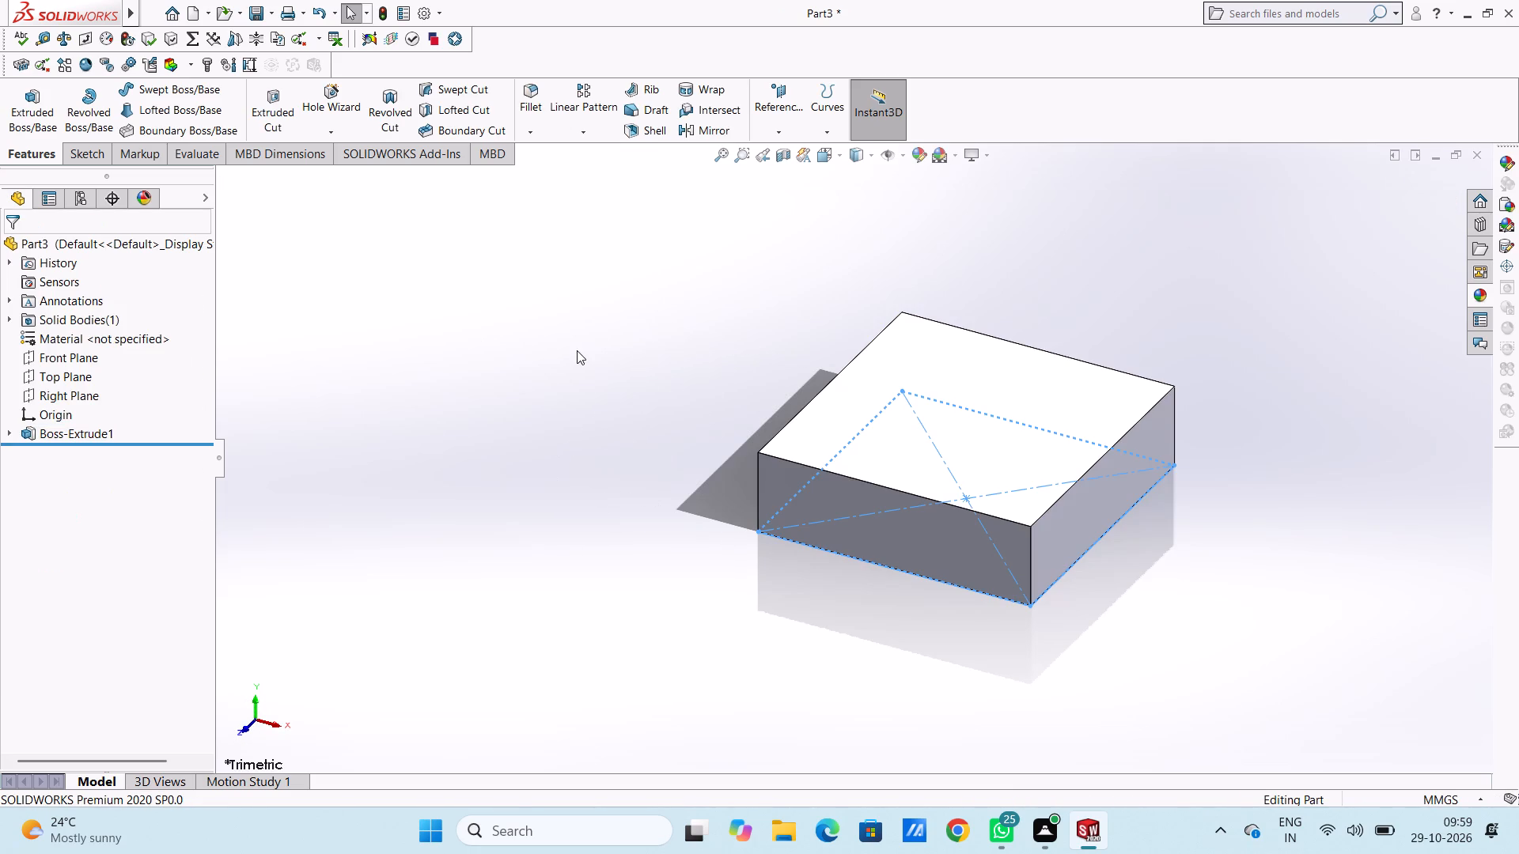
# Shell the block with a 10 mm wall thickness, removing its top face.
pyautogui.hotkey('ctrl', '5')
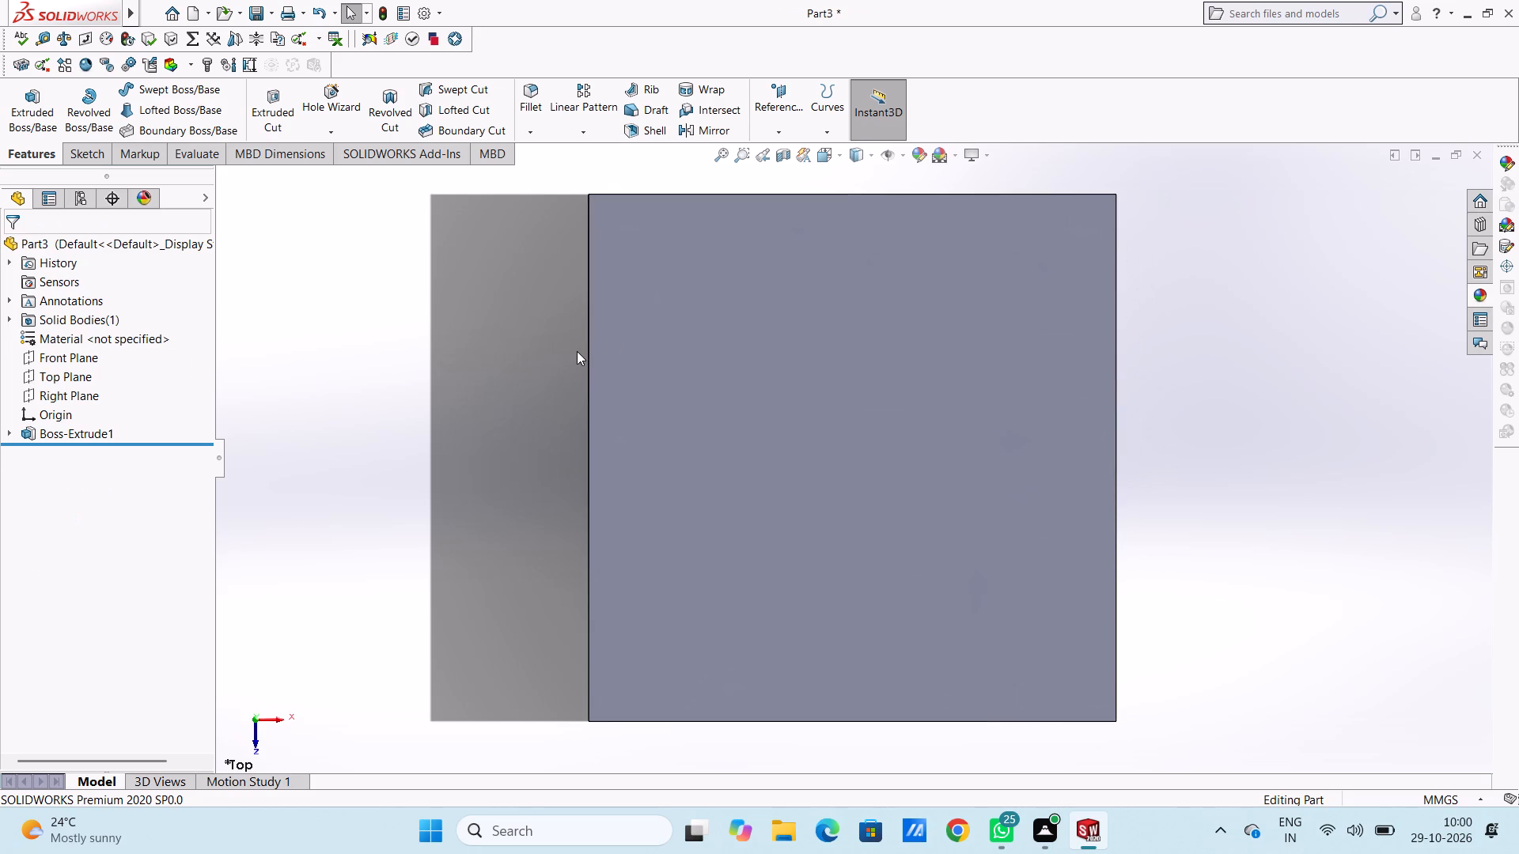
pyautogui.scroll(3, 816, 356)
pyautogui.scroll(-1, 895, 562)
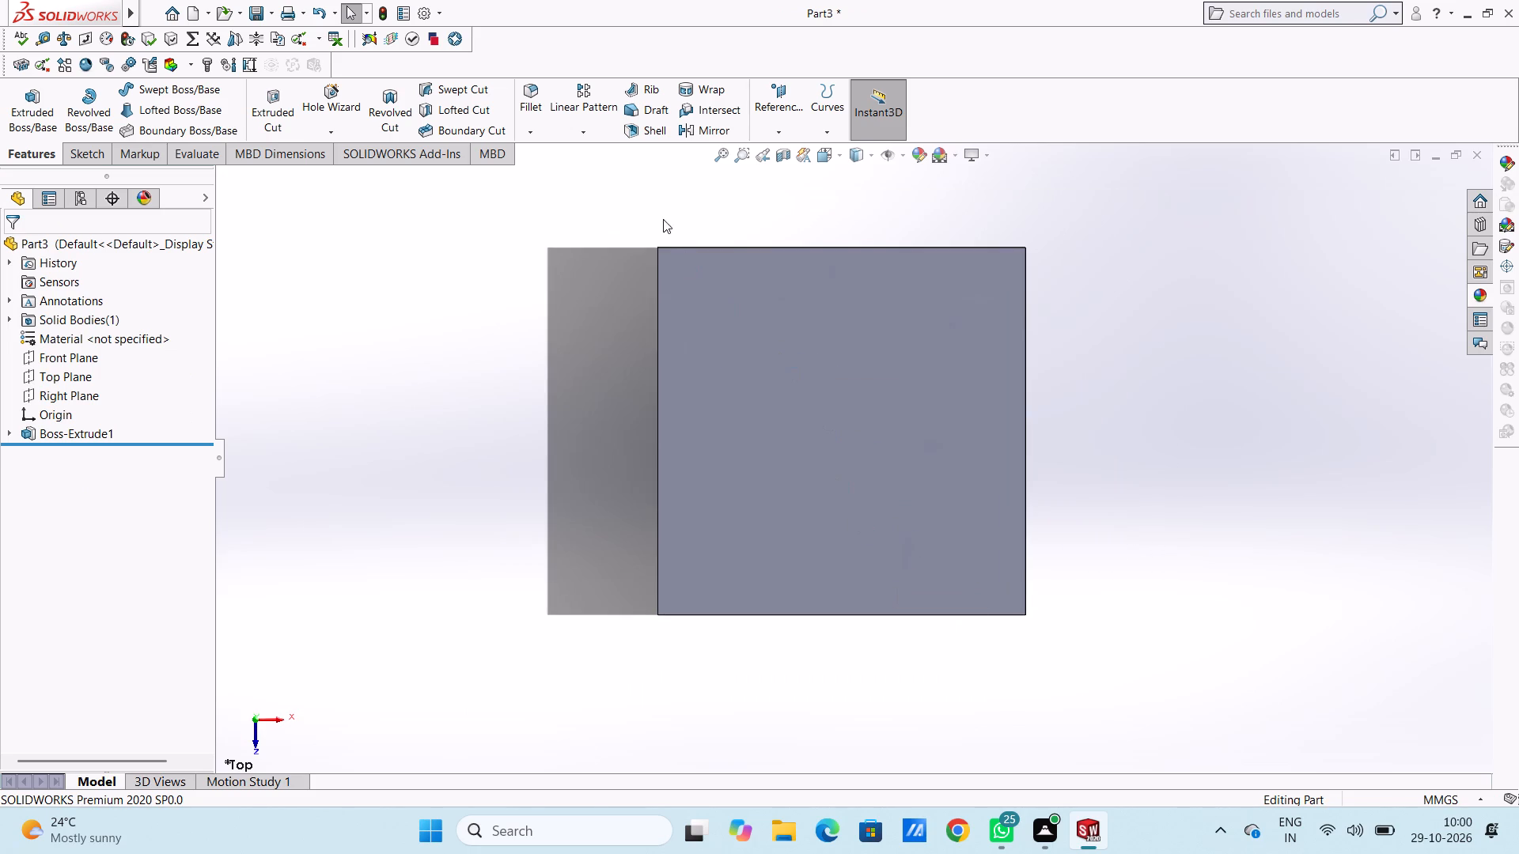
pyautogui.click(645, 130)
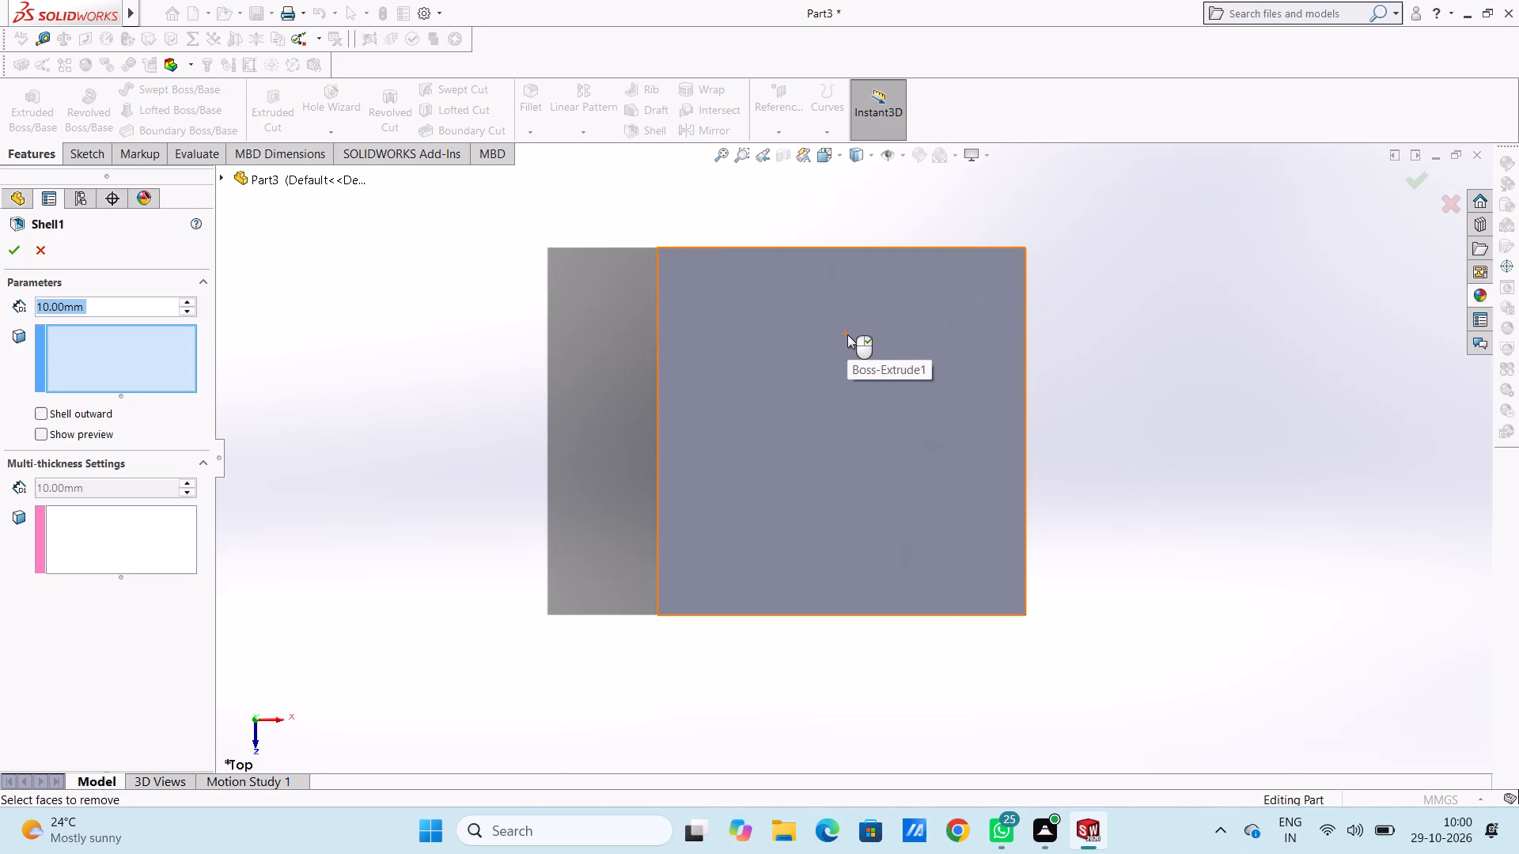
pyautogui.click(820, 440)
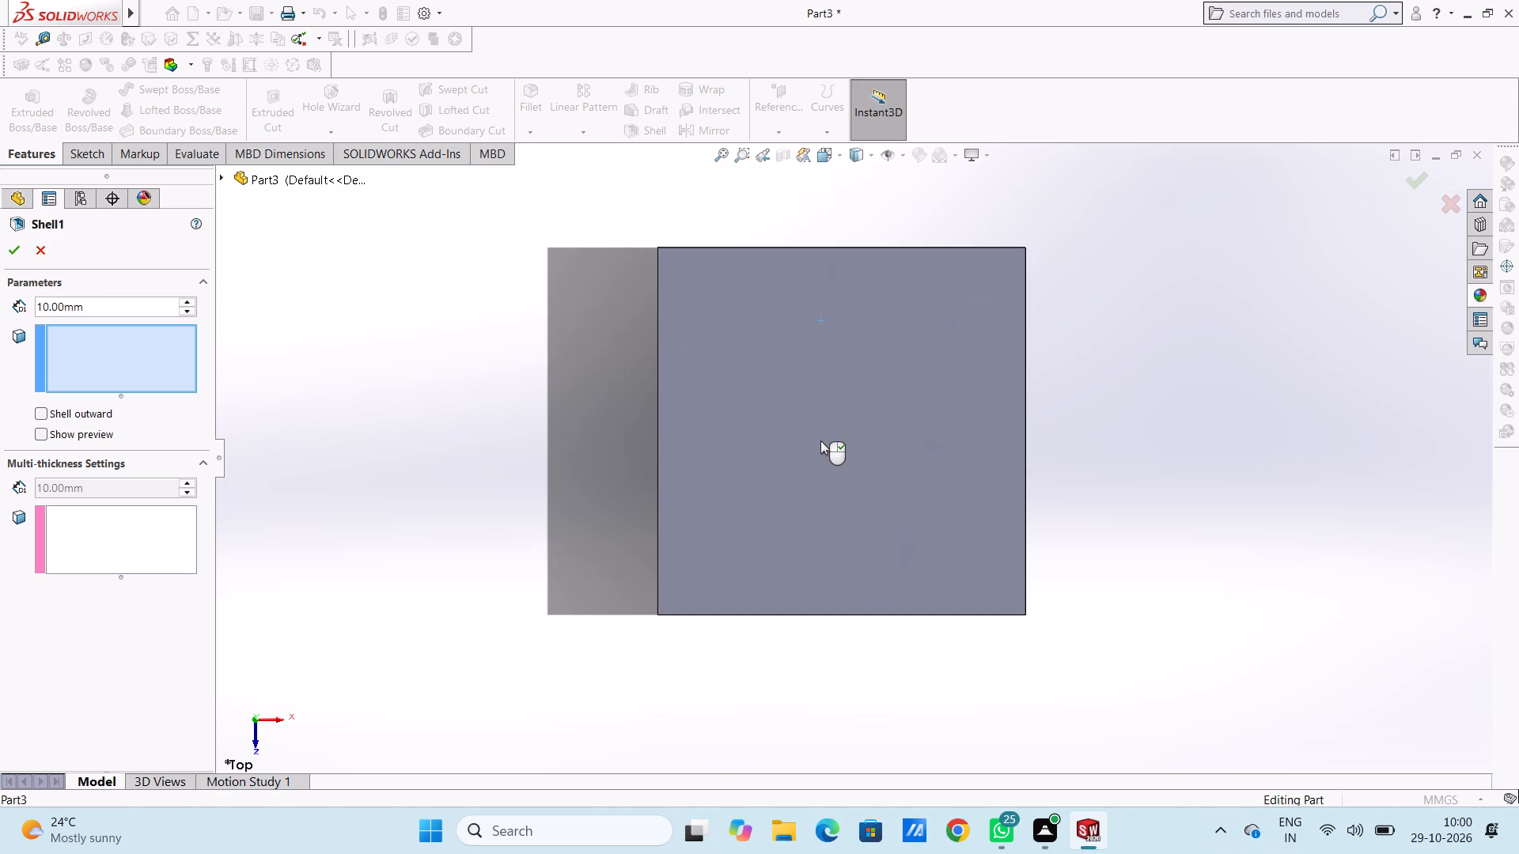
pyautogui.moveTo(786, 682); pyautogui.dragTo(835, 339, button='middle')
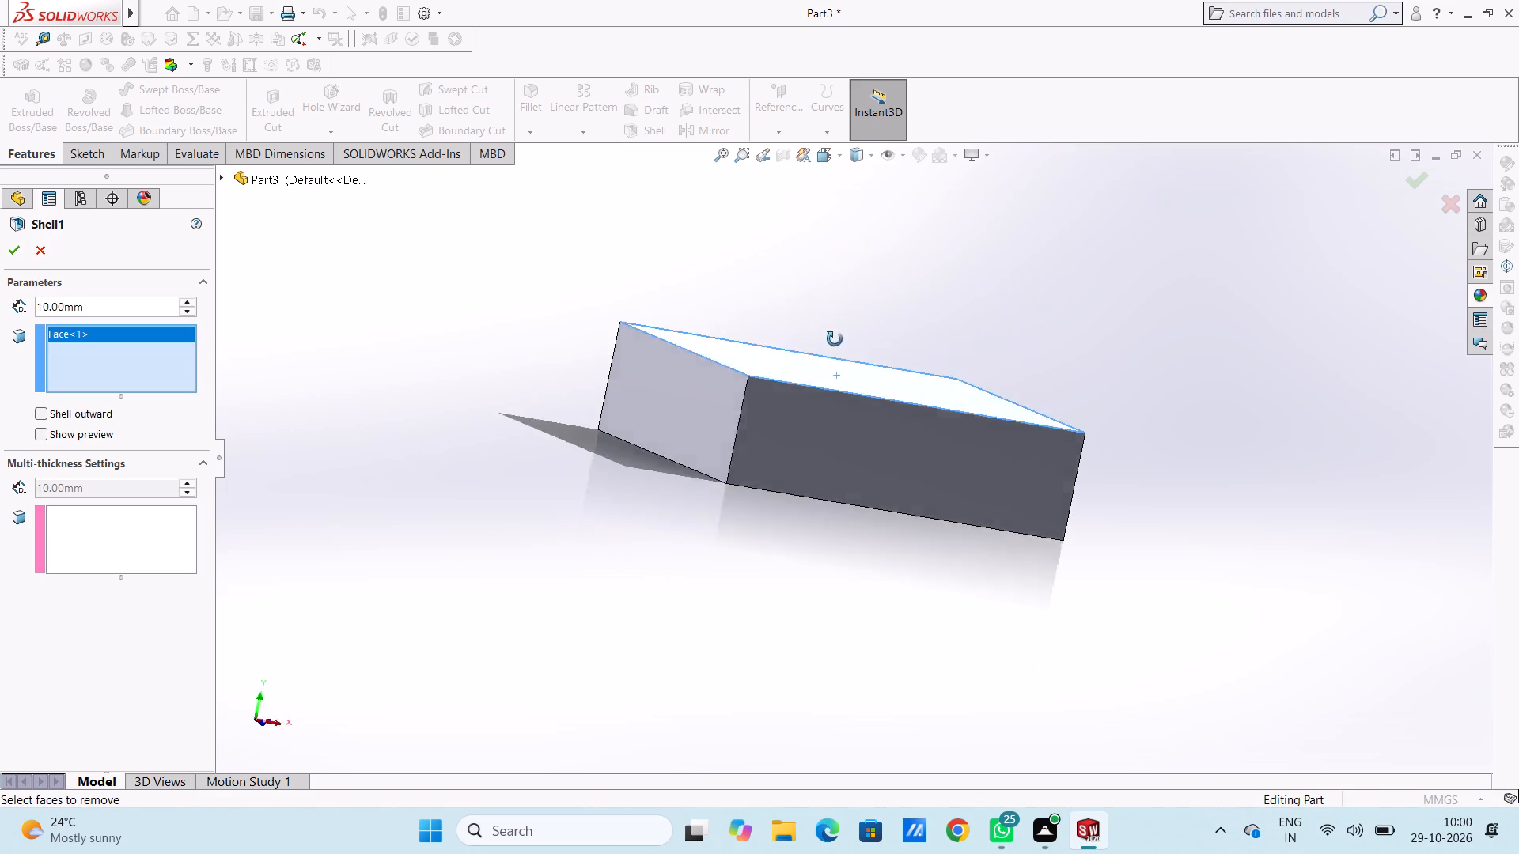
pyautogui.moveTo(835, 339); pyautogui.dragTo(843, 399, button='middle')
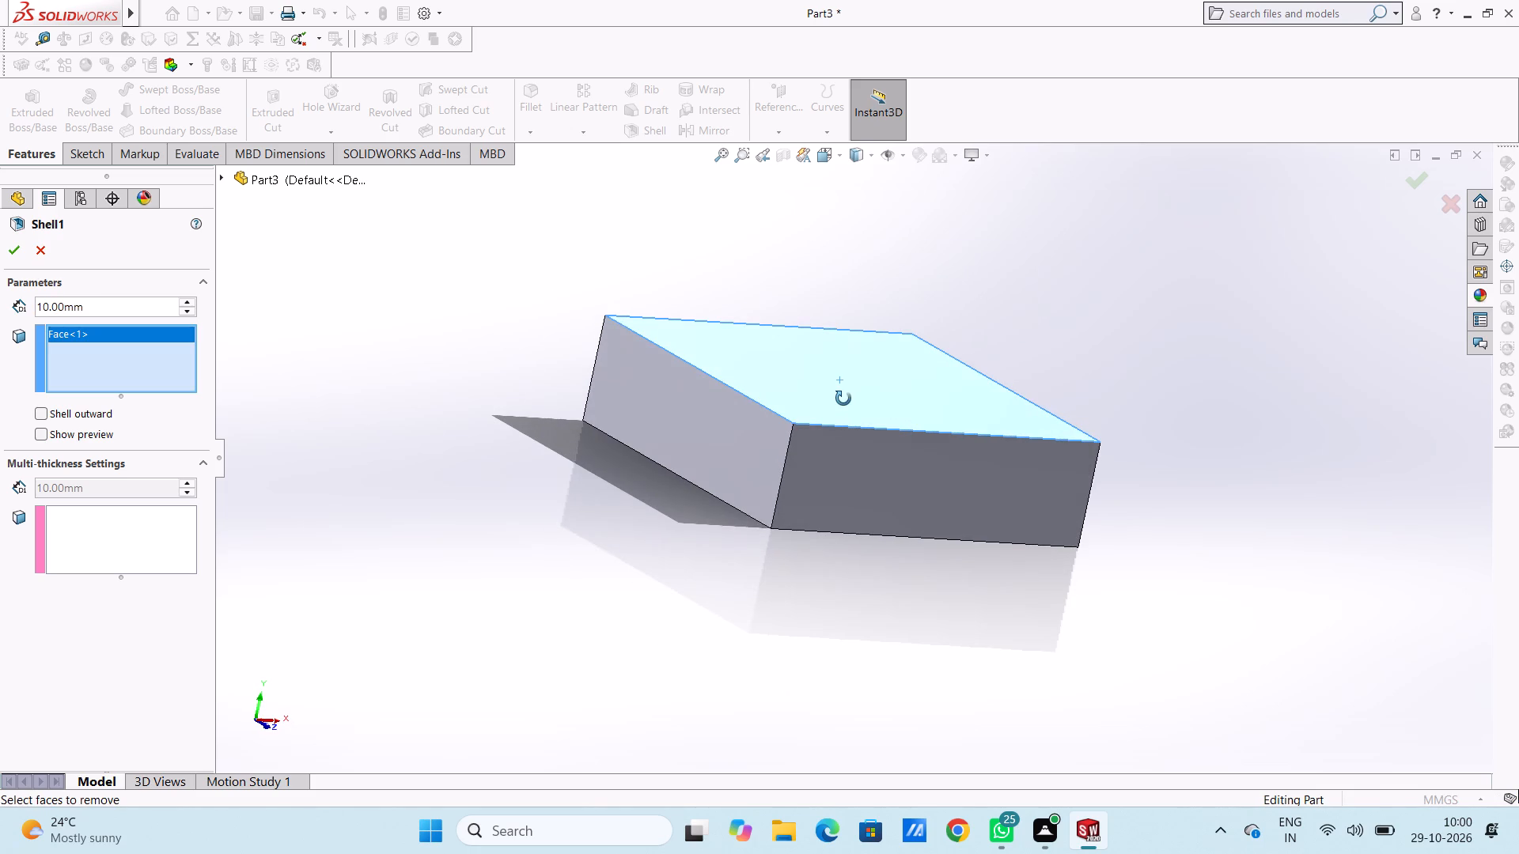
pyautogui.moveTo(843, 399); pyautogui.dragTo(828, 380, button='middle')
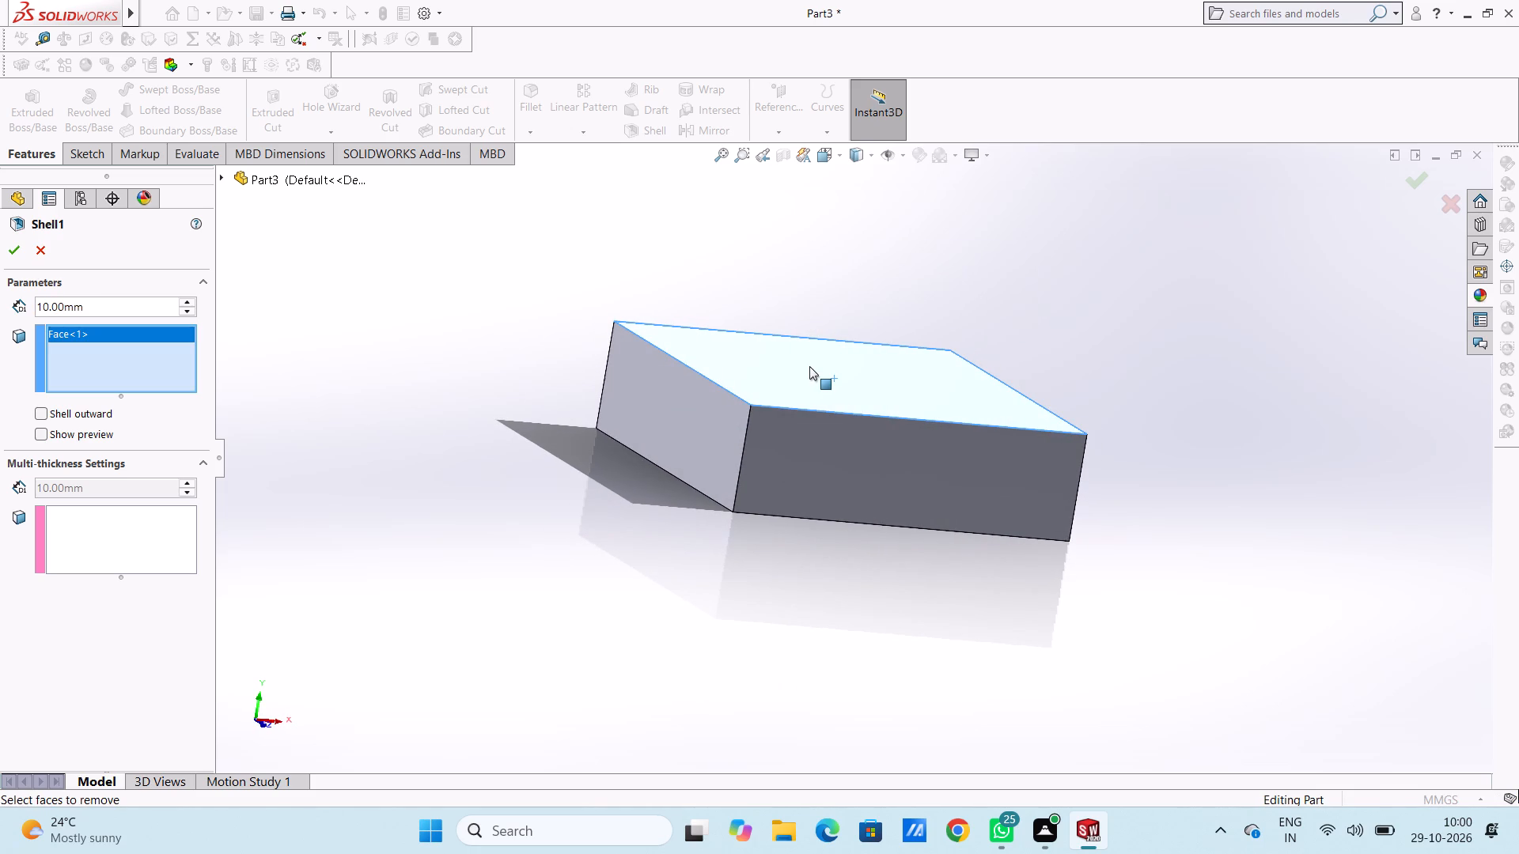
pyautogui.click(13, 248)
# Examine the hollowed block's cavity and walls from several angles.
pyautogui.moveTo(545, 263); pyautogui.dragTo(546, 272, button='middle')
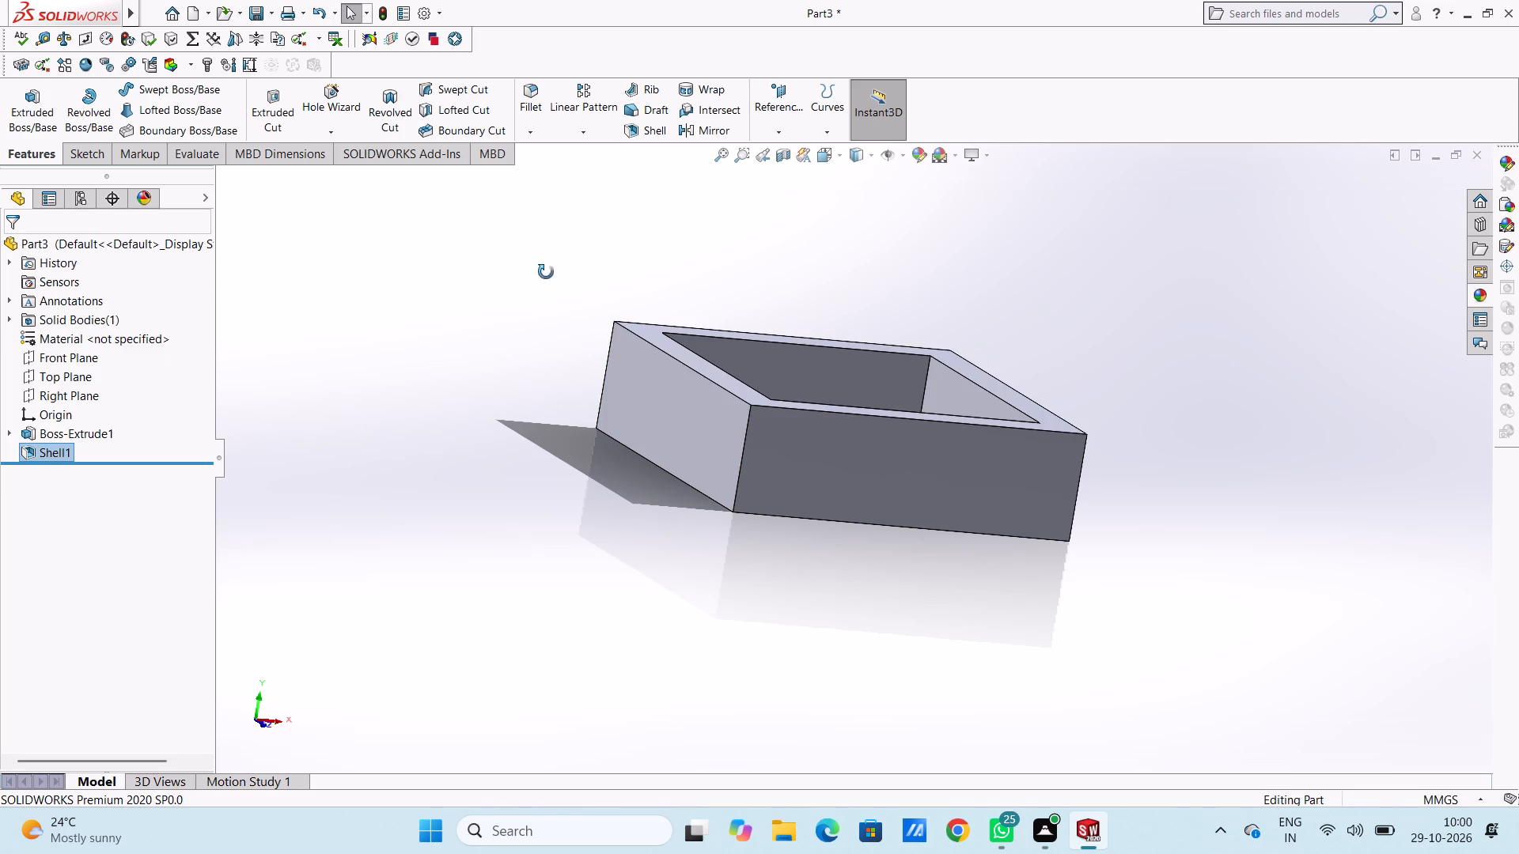
pyautogui.moveTo(546, 272); pyautogui.dragTo(624, 443, button='middle')
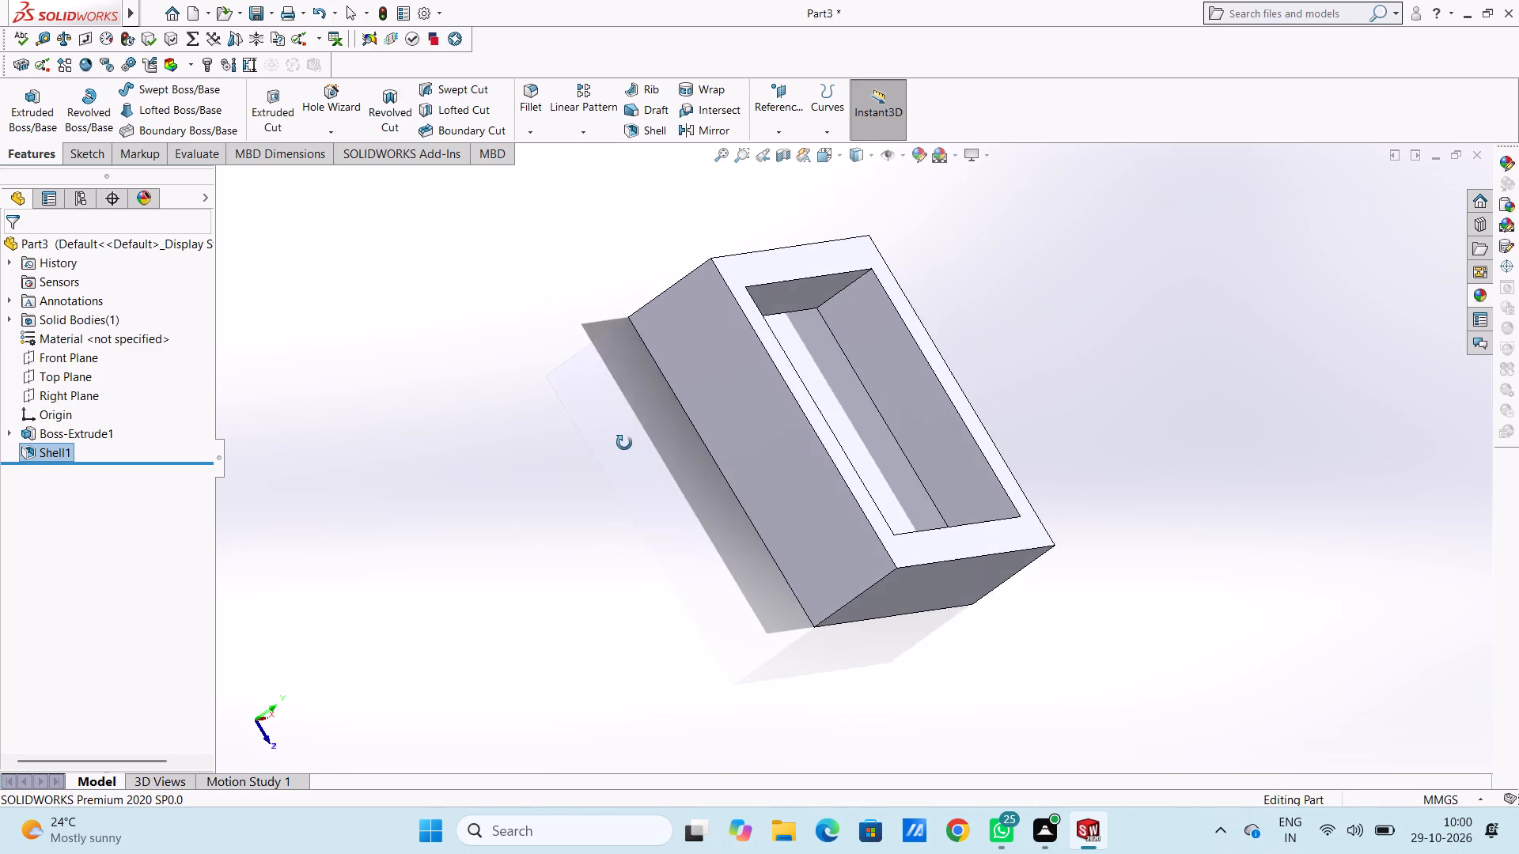
pyautogui.moveTo(624, 443); pyautogui.dragTo(491, 448, button='middle')
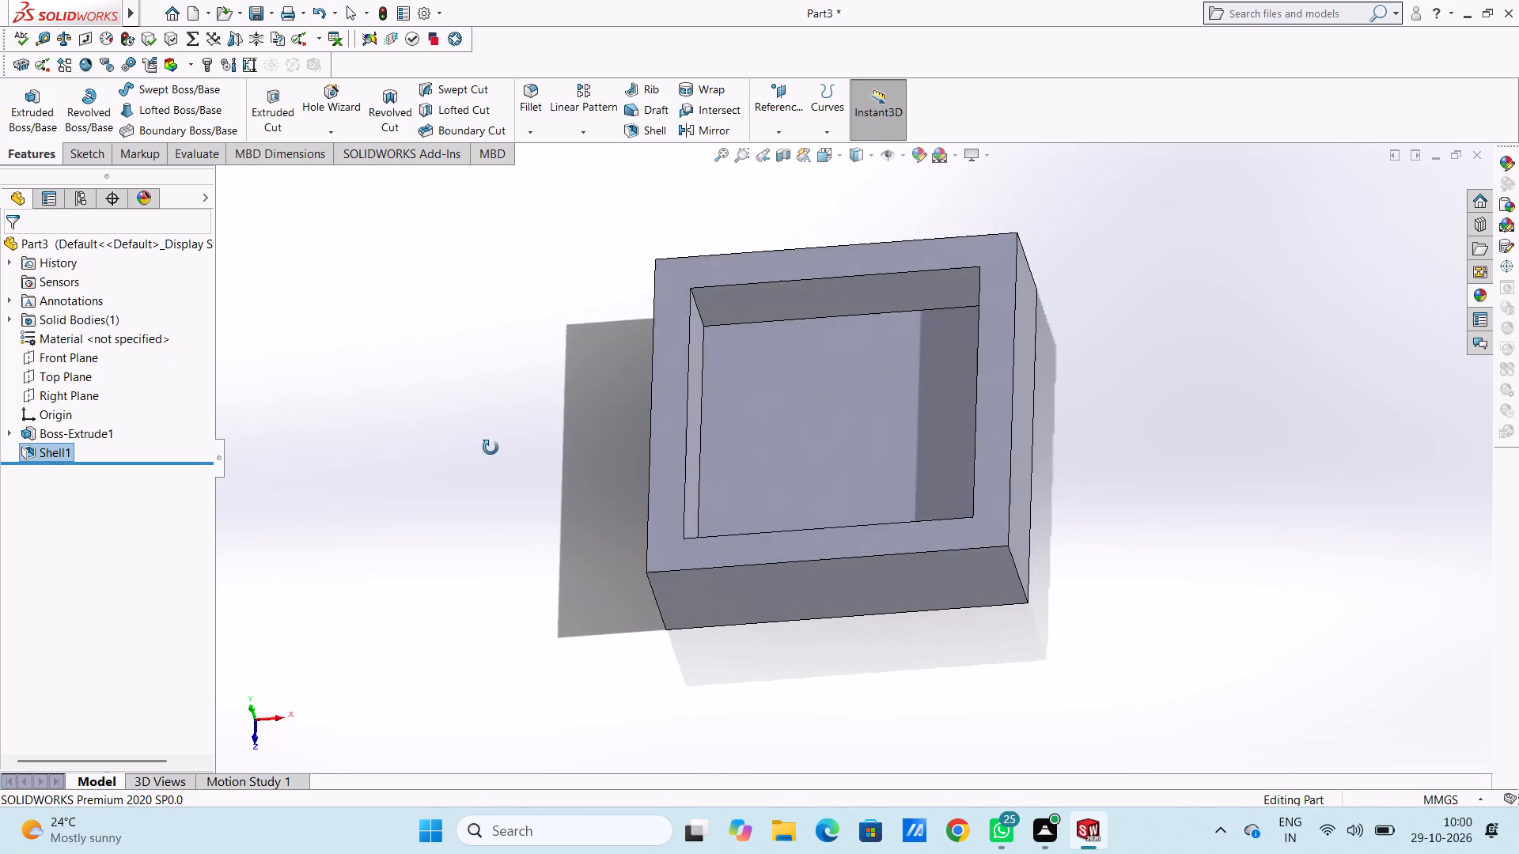
pyautogui.moveTo(491, 448); pyautogui.dragTo(503, 456, button='middle')
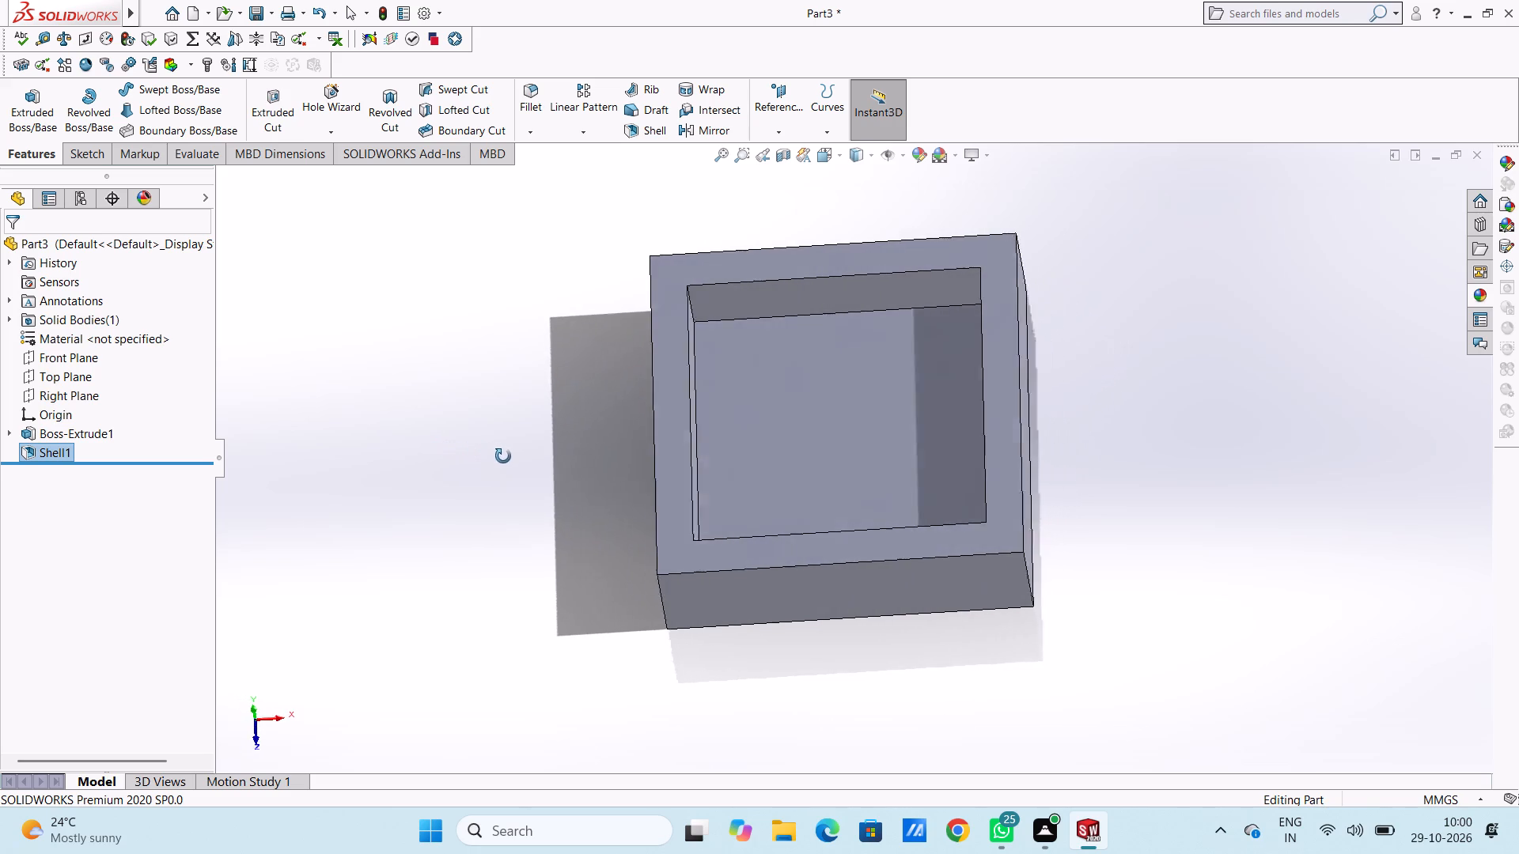
pyautogui.moveTo(503, 456); pyautogui.dragTo(473, 452, button='middle')
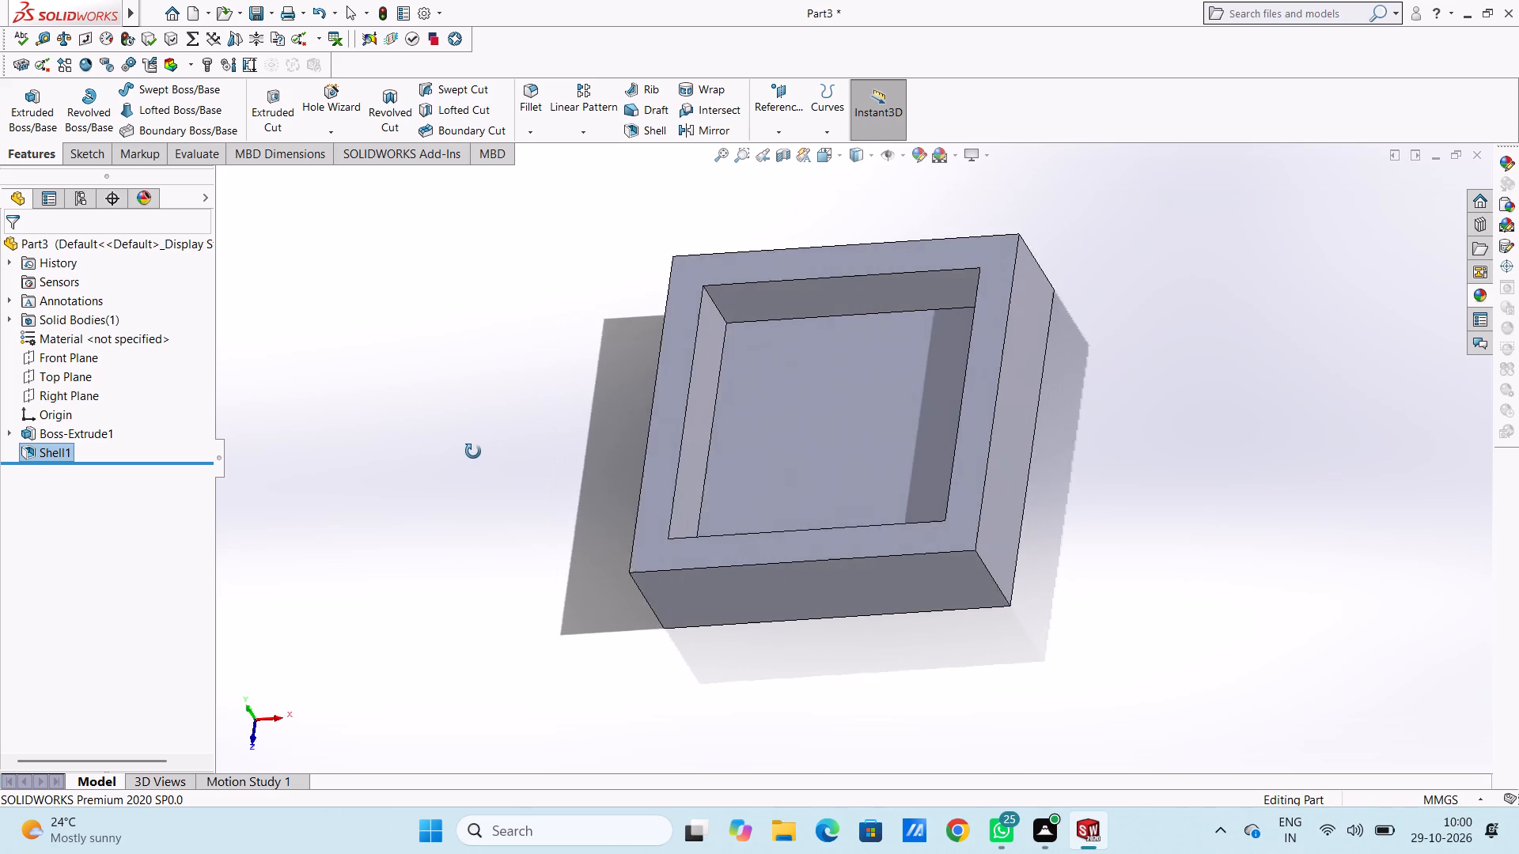
pyautogui.moveTo(473, 452); pyautogui.dragTo(422, 454, button='middle')
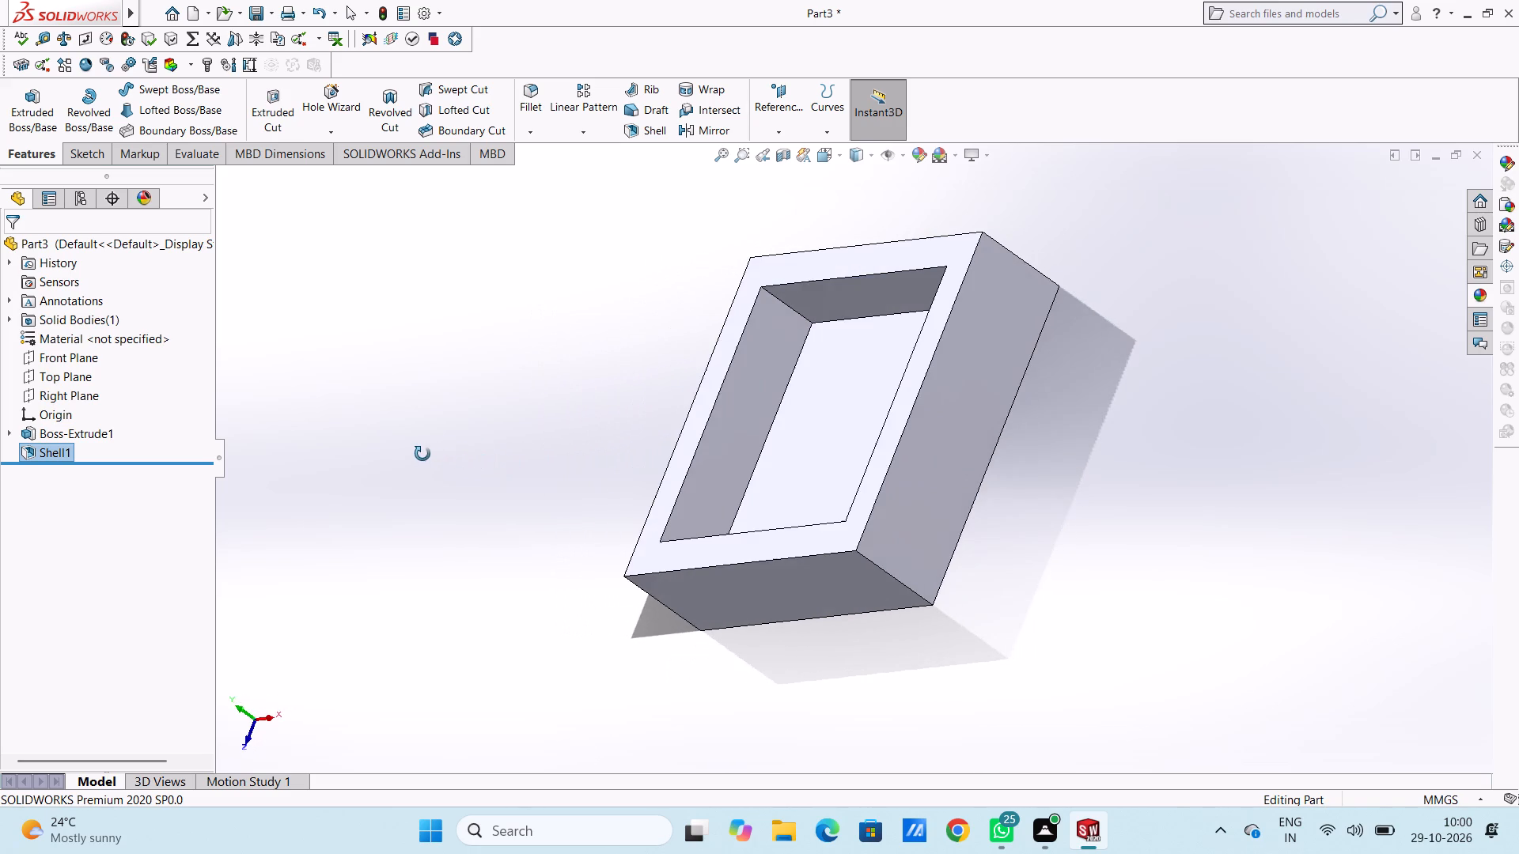
pyautogui.moveTo(422, 454); pyautogui.dragTo(537, 429, button='middle')
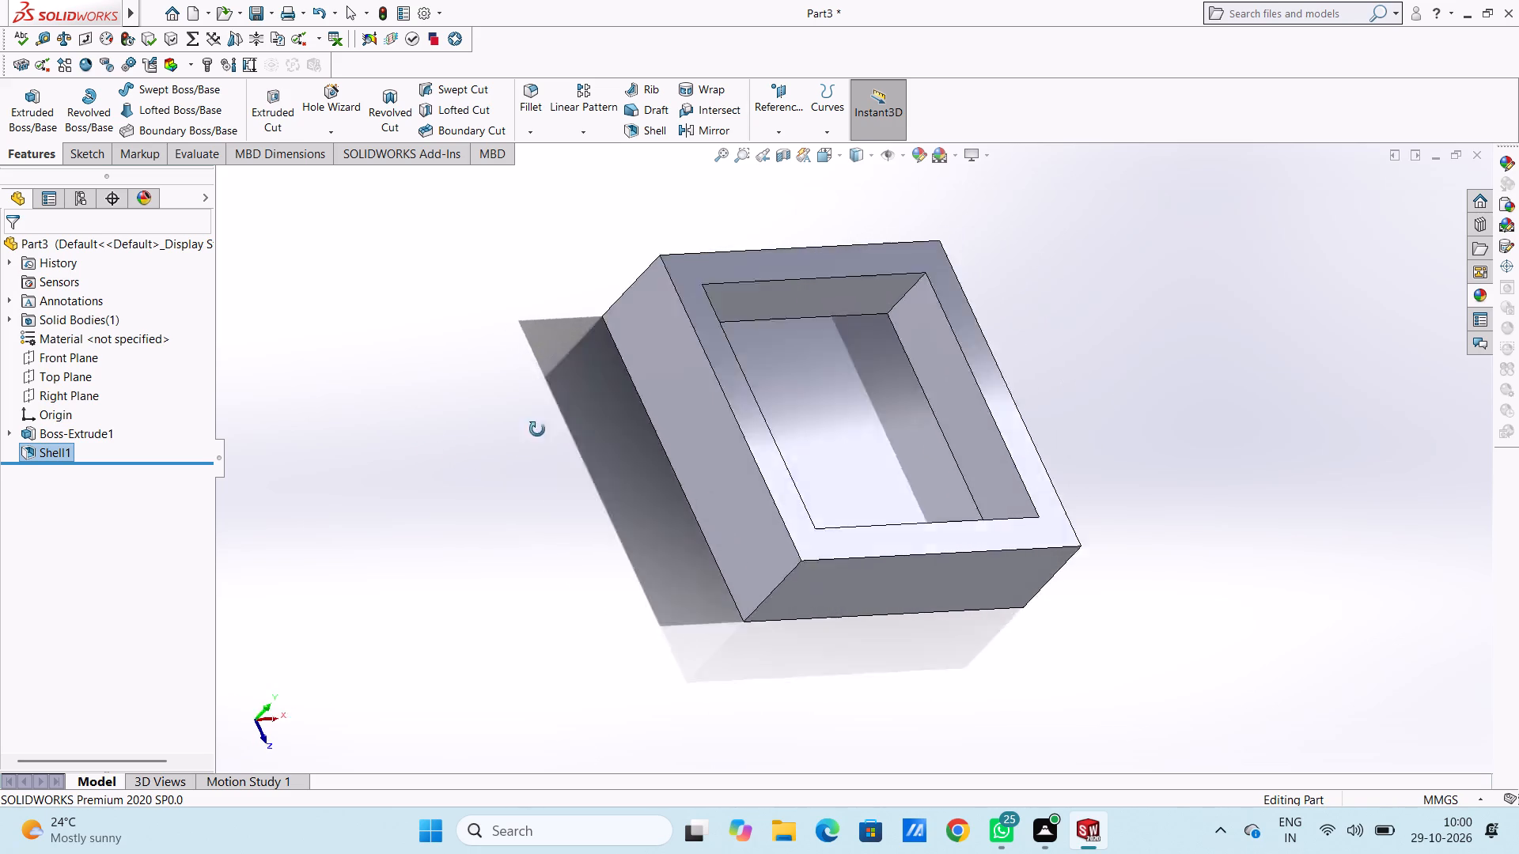
pyautogui.moveTo(537, 429); pyautogui.dragTo(509, 429, button='middle')
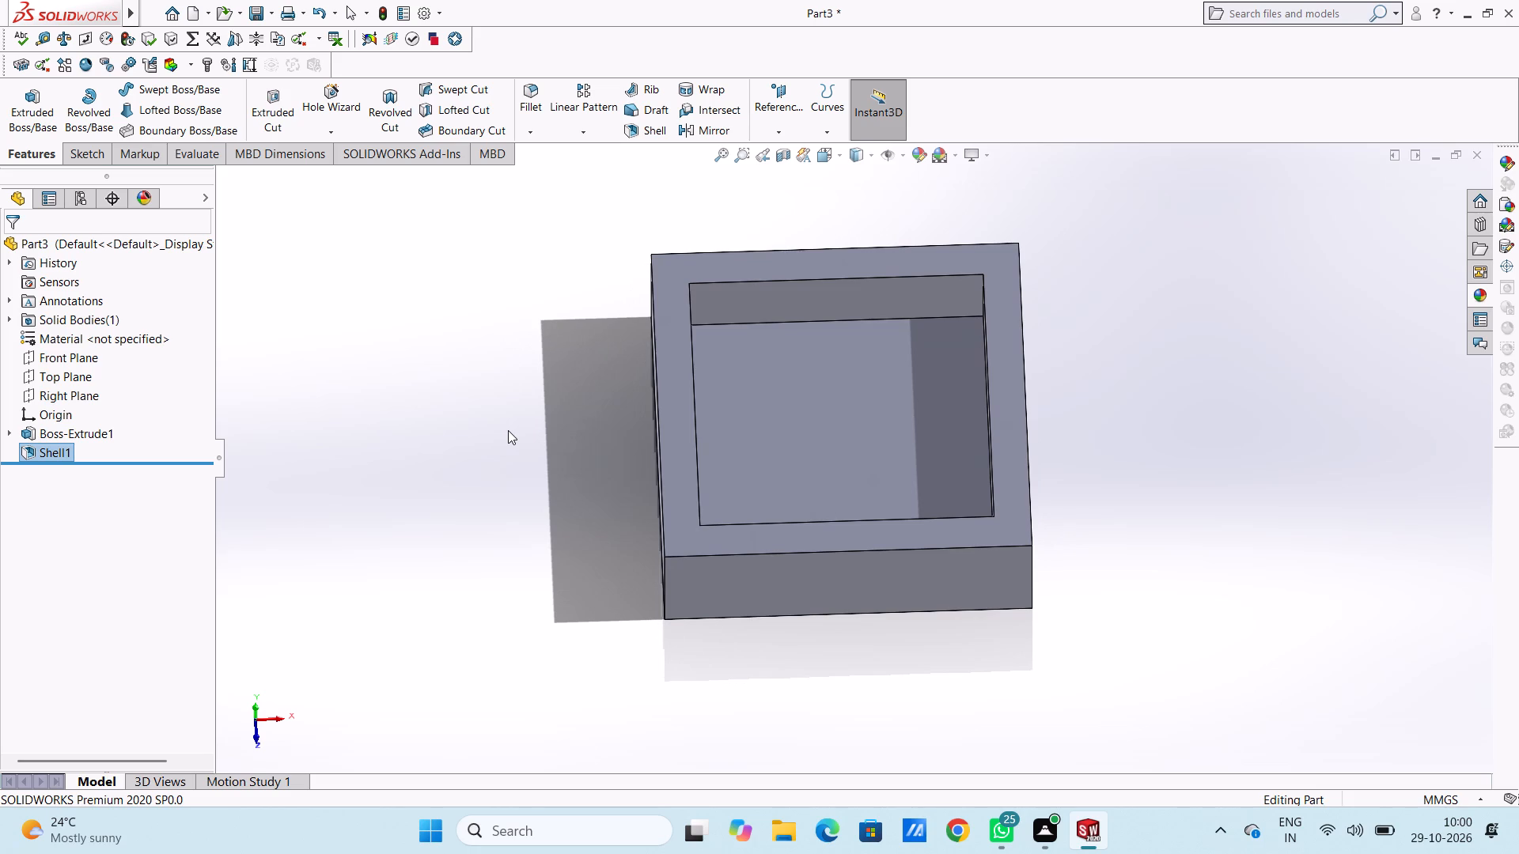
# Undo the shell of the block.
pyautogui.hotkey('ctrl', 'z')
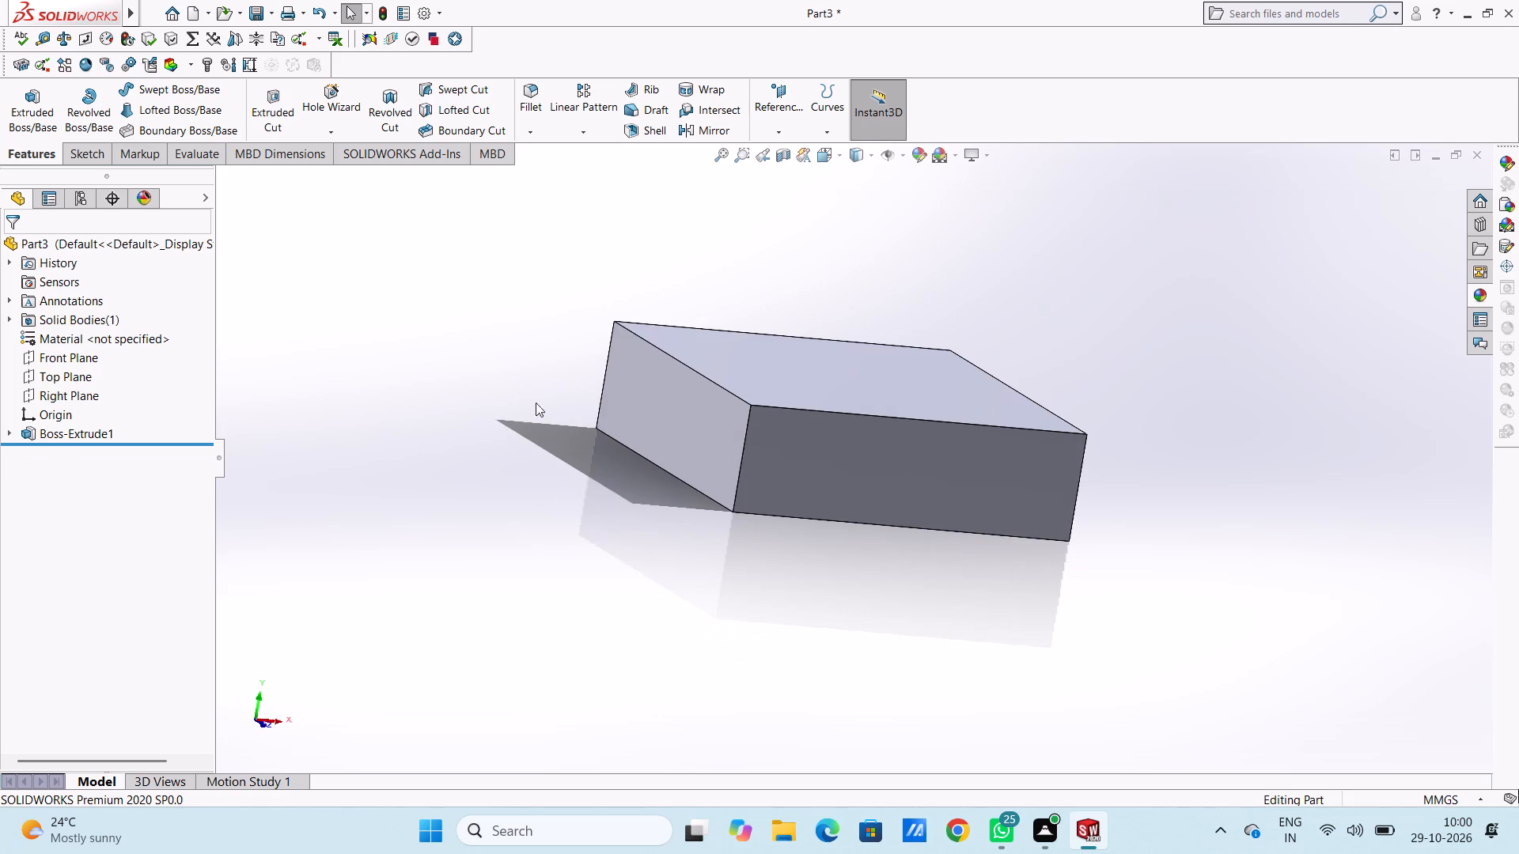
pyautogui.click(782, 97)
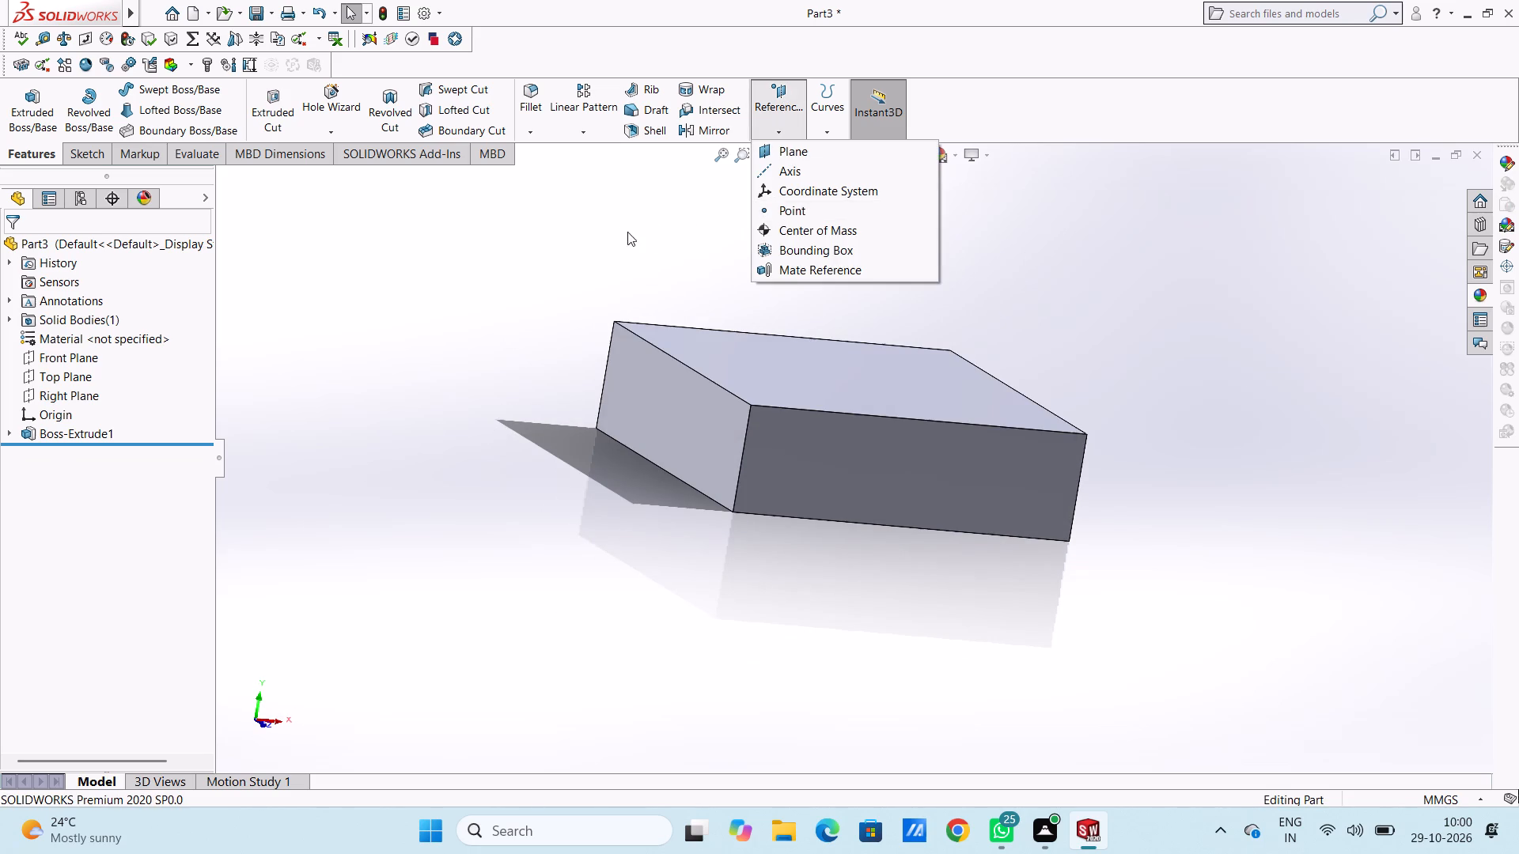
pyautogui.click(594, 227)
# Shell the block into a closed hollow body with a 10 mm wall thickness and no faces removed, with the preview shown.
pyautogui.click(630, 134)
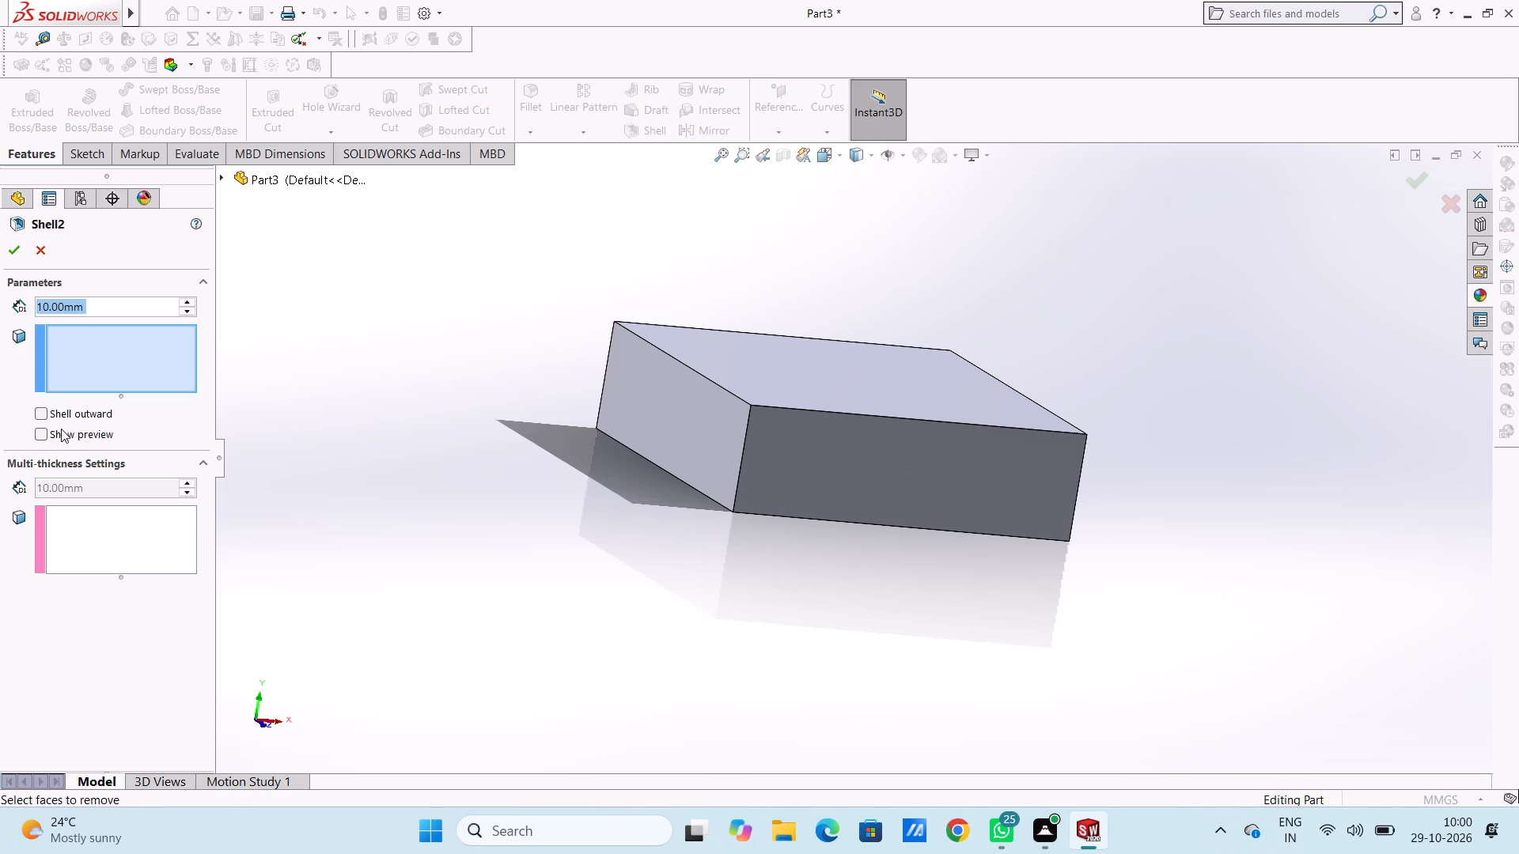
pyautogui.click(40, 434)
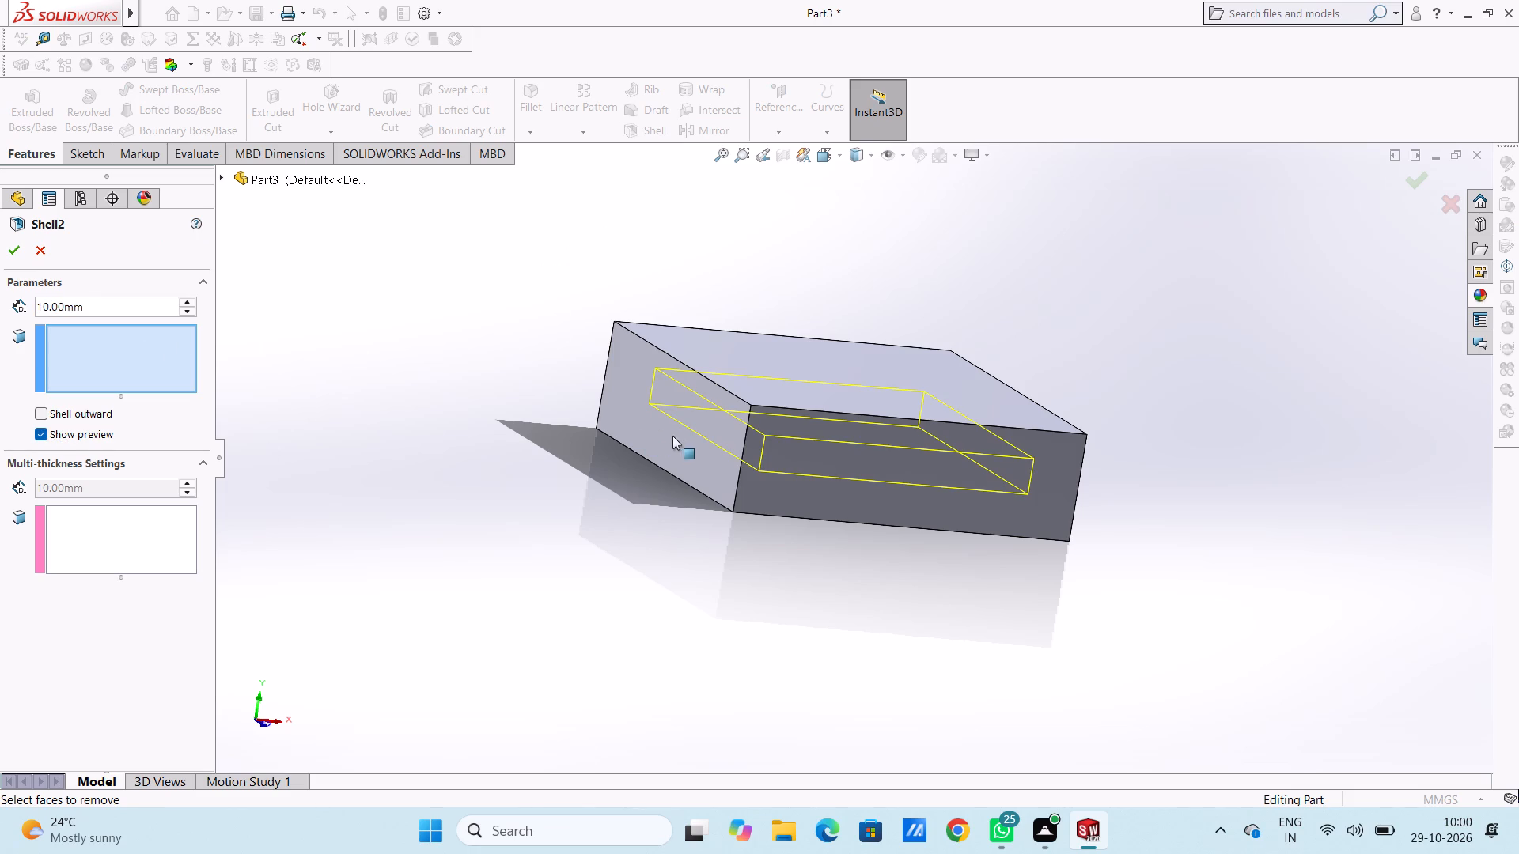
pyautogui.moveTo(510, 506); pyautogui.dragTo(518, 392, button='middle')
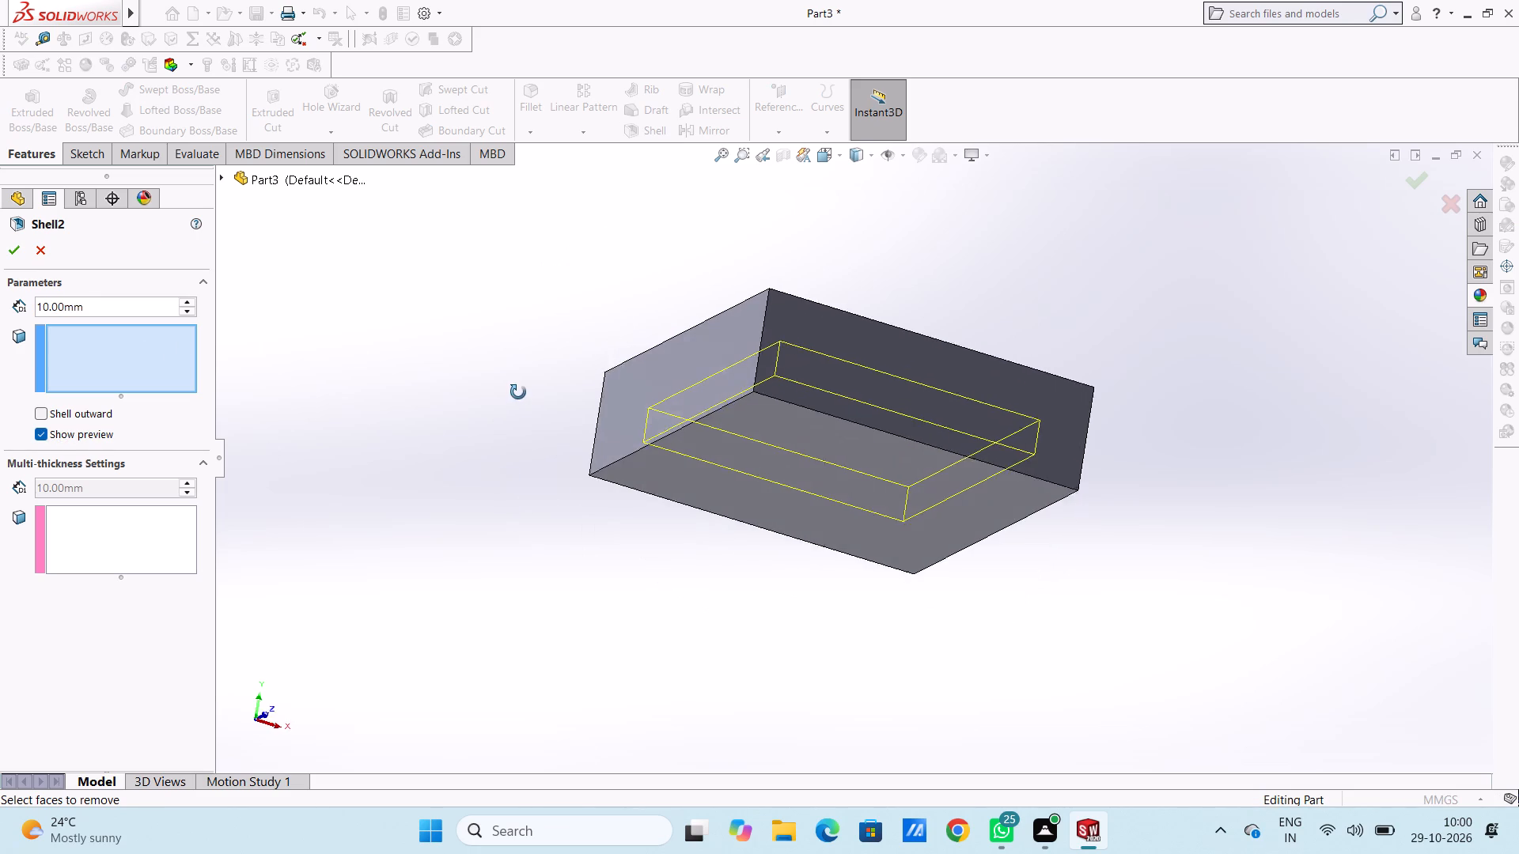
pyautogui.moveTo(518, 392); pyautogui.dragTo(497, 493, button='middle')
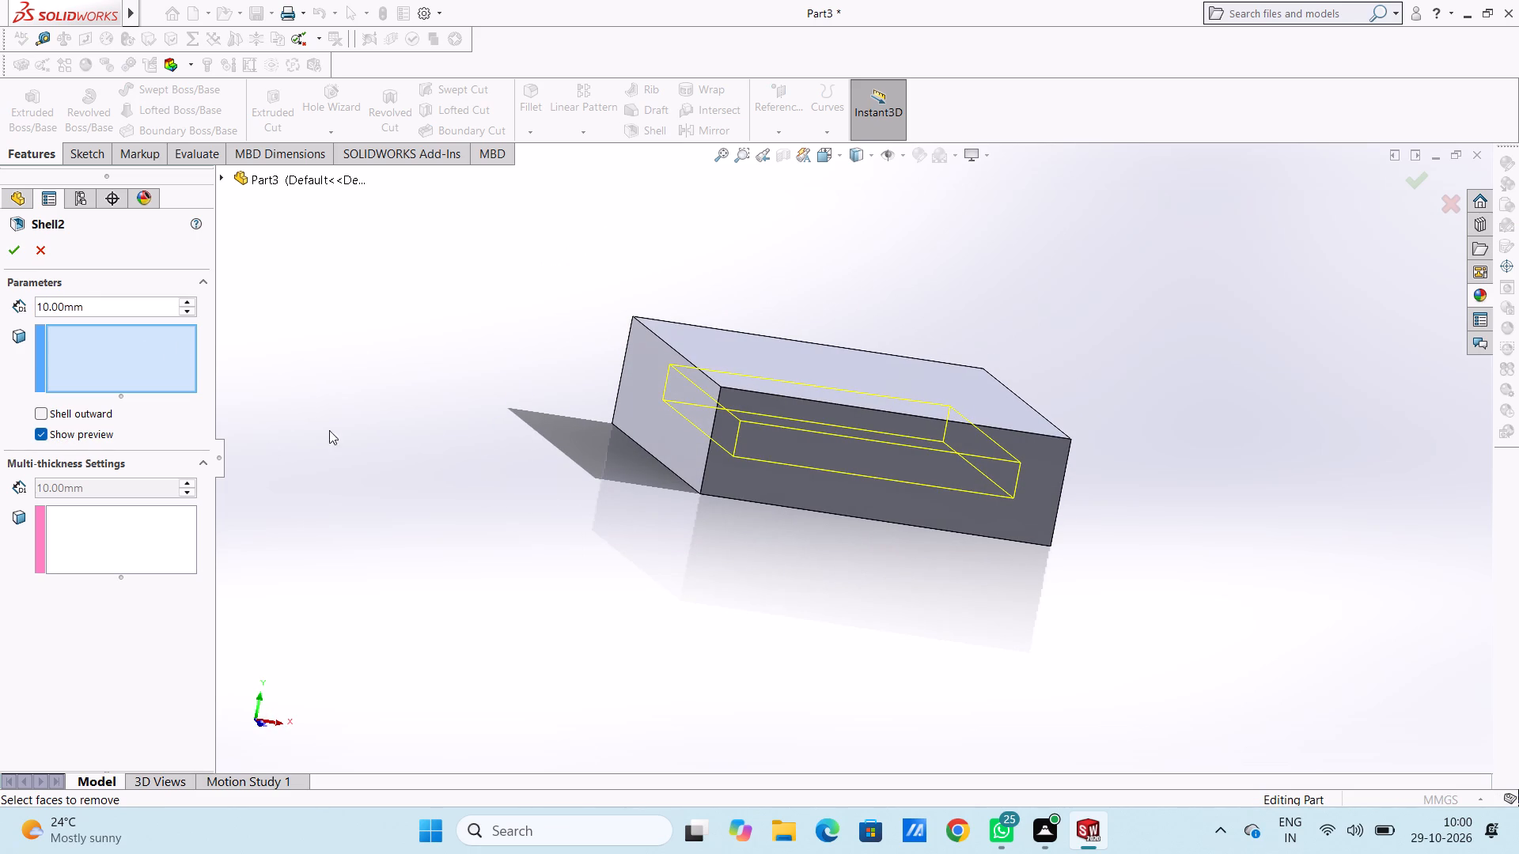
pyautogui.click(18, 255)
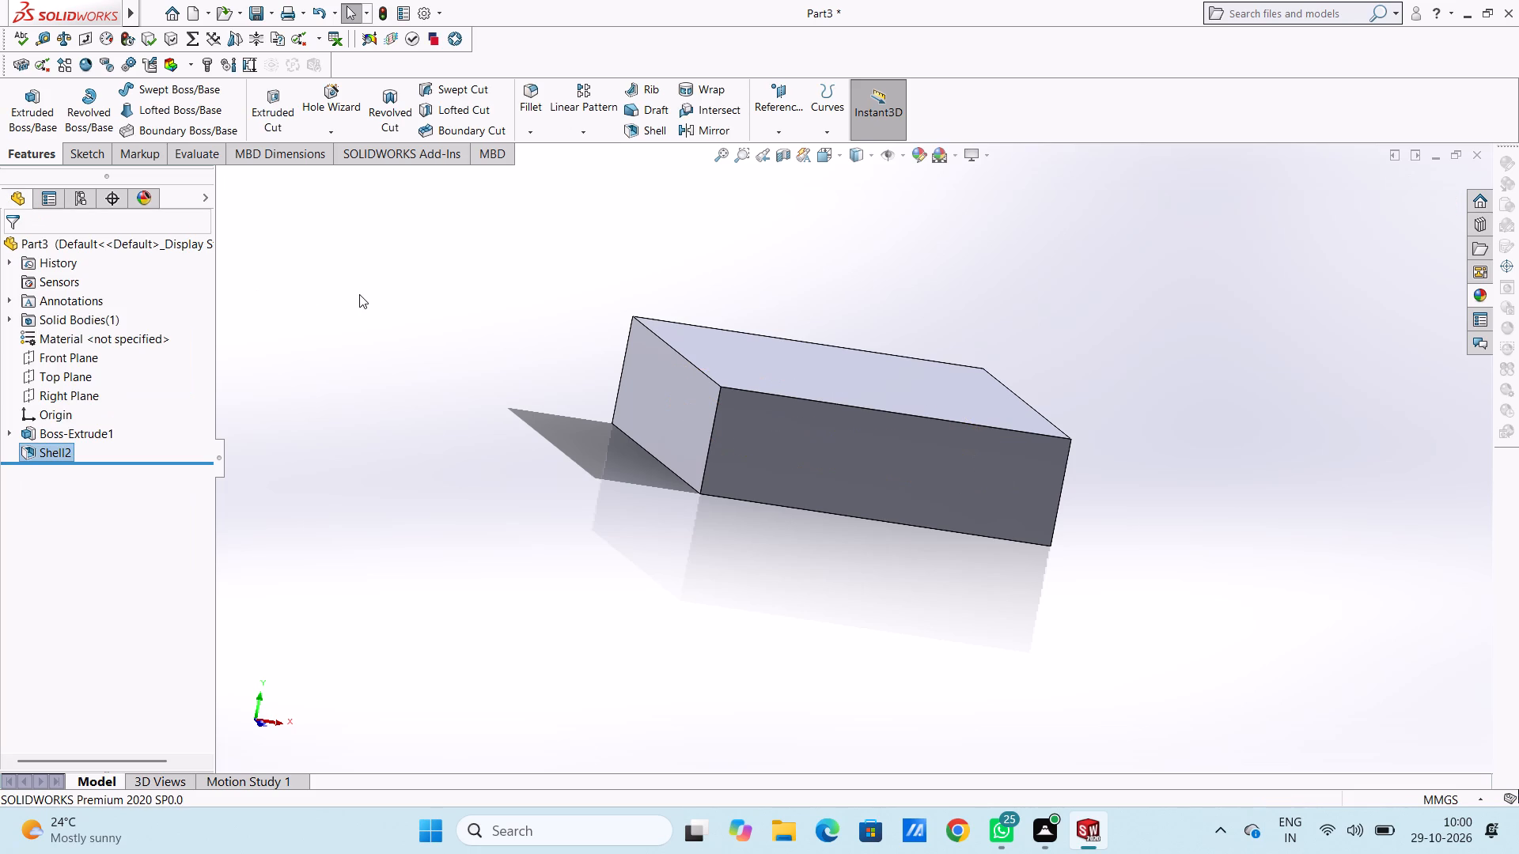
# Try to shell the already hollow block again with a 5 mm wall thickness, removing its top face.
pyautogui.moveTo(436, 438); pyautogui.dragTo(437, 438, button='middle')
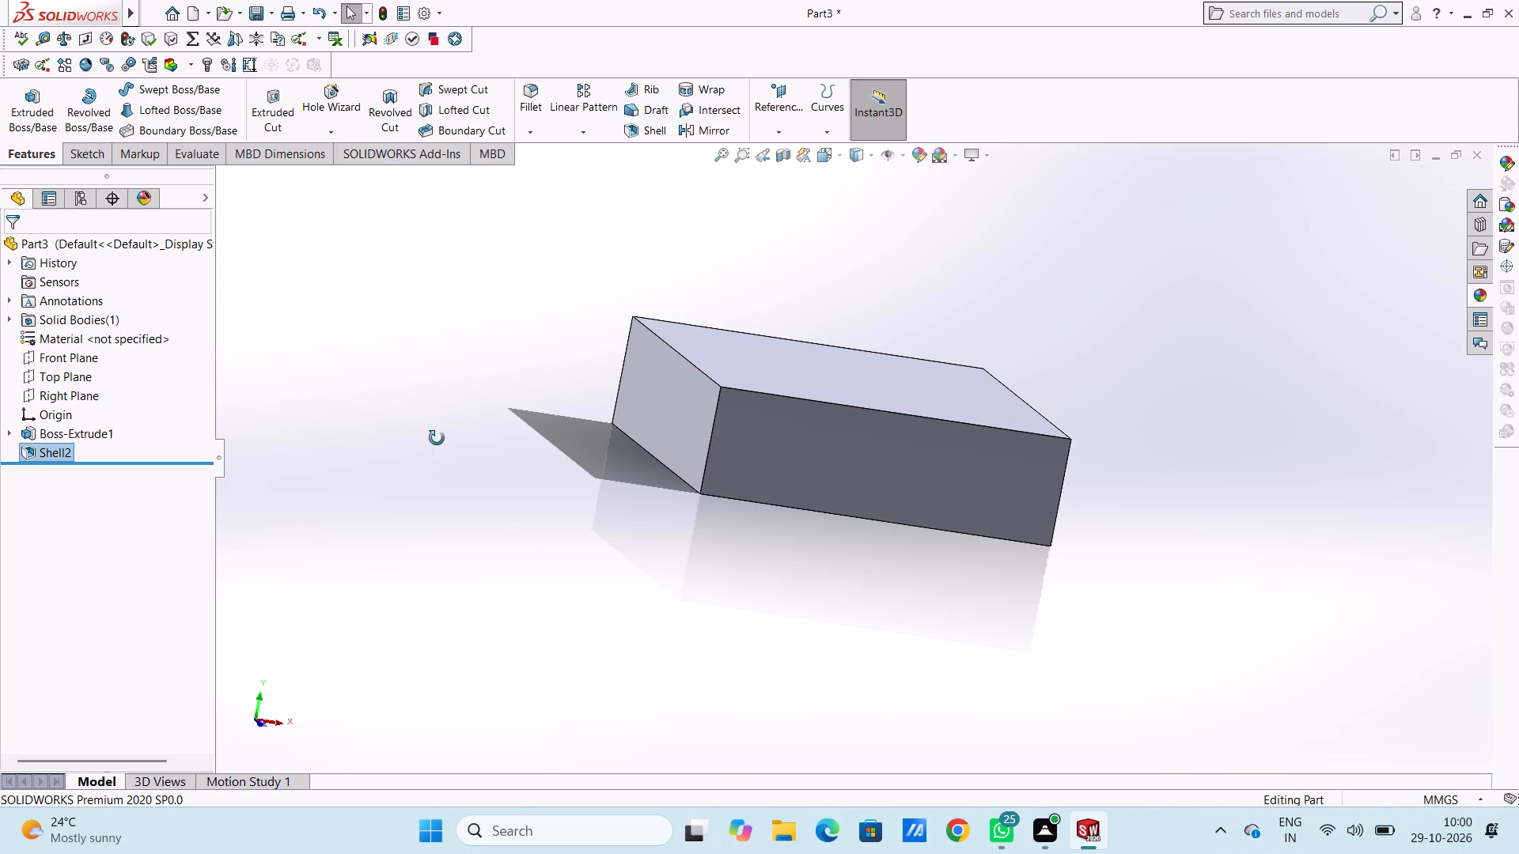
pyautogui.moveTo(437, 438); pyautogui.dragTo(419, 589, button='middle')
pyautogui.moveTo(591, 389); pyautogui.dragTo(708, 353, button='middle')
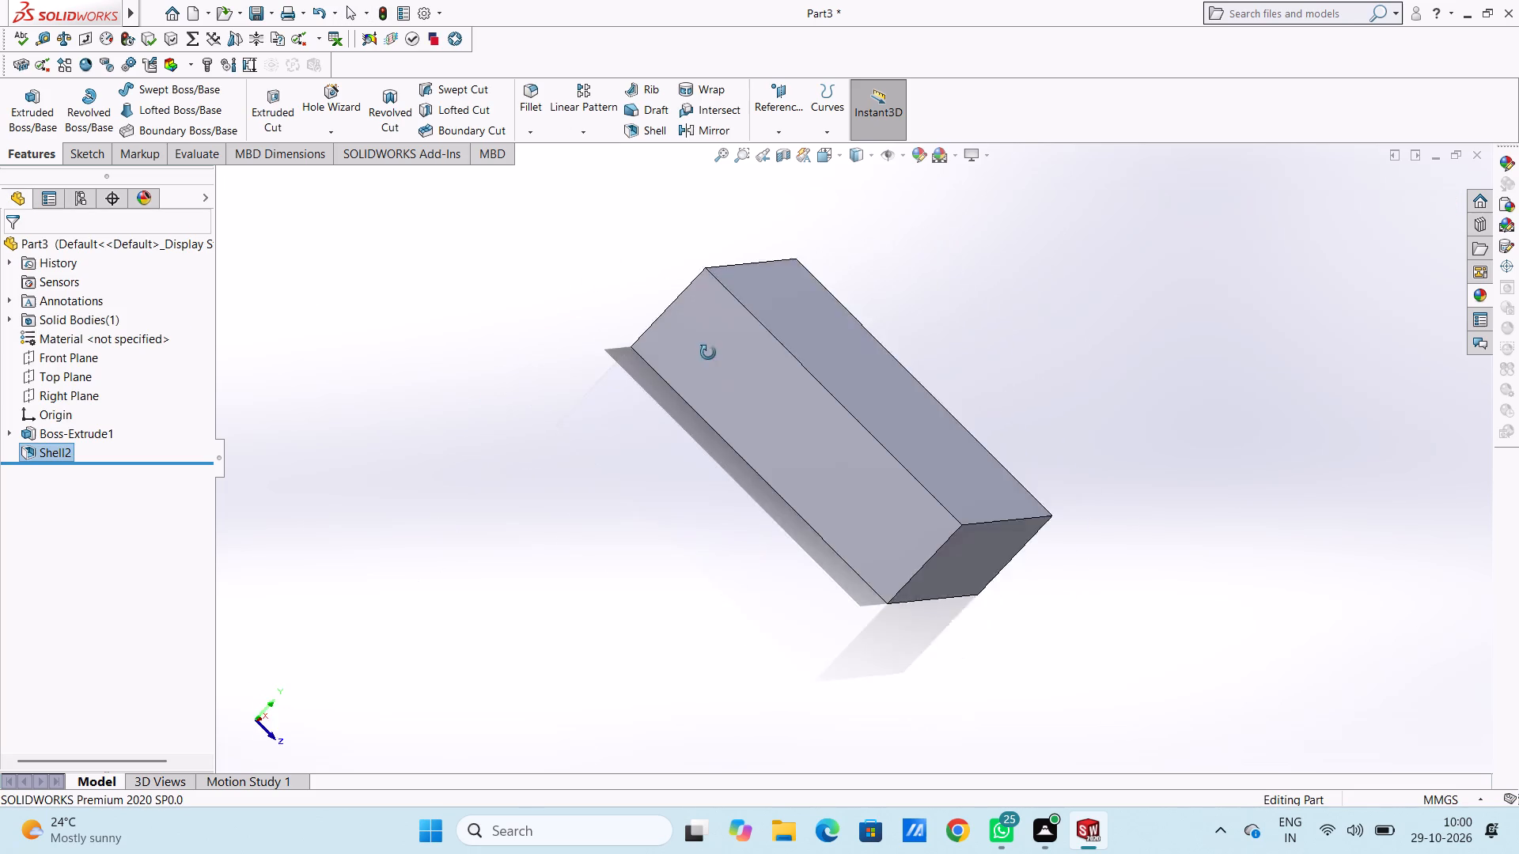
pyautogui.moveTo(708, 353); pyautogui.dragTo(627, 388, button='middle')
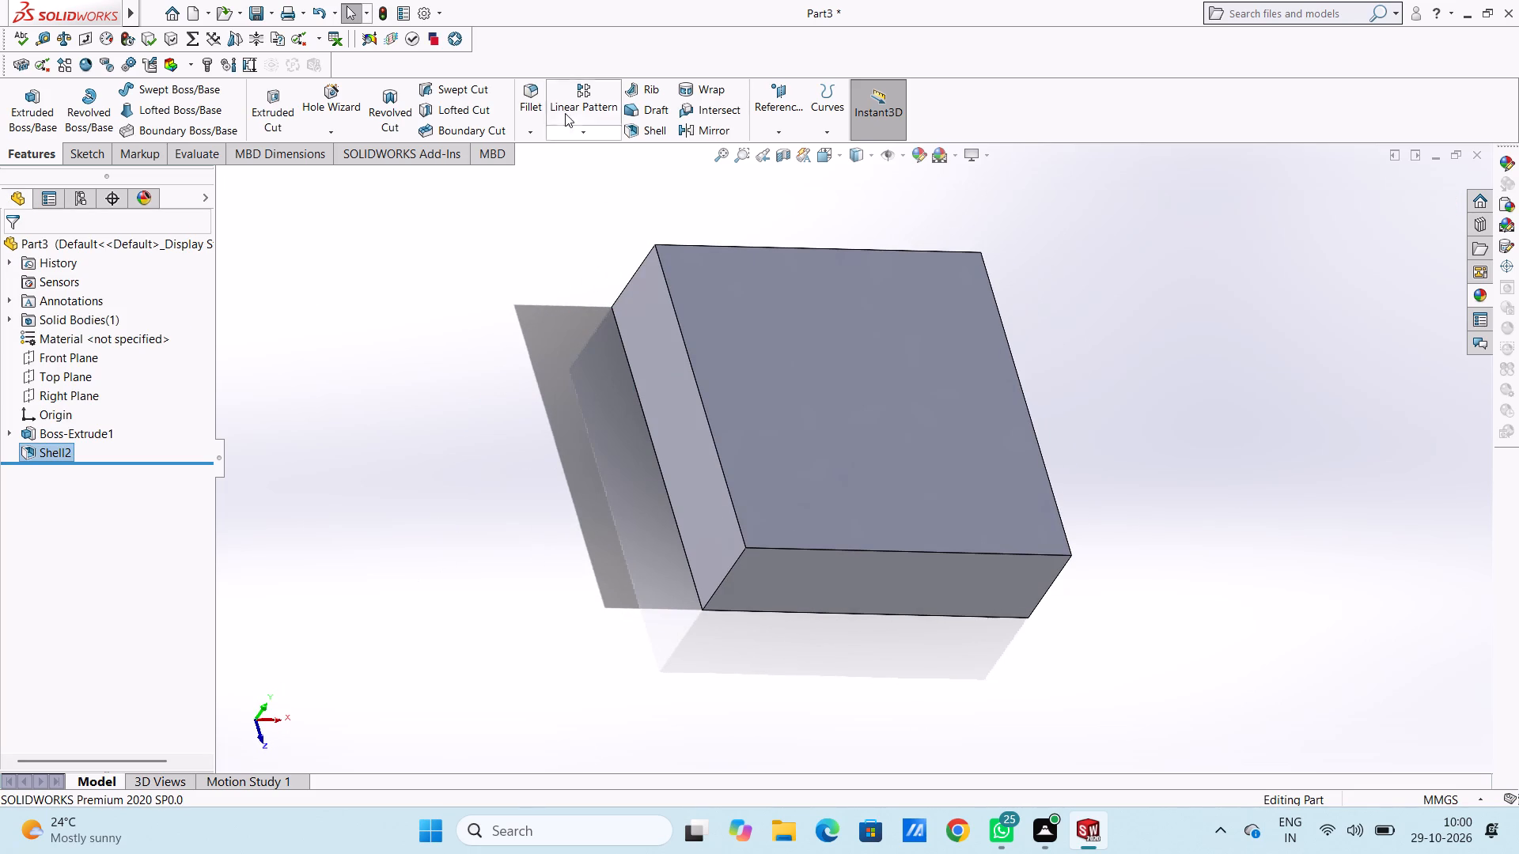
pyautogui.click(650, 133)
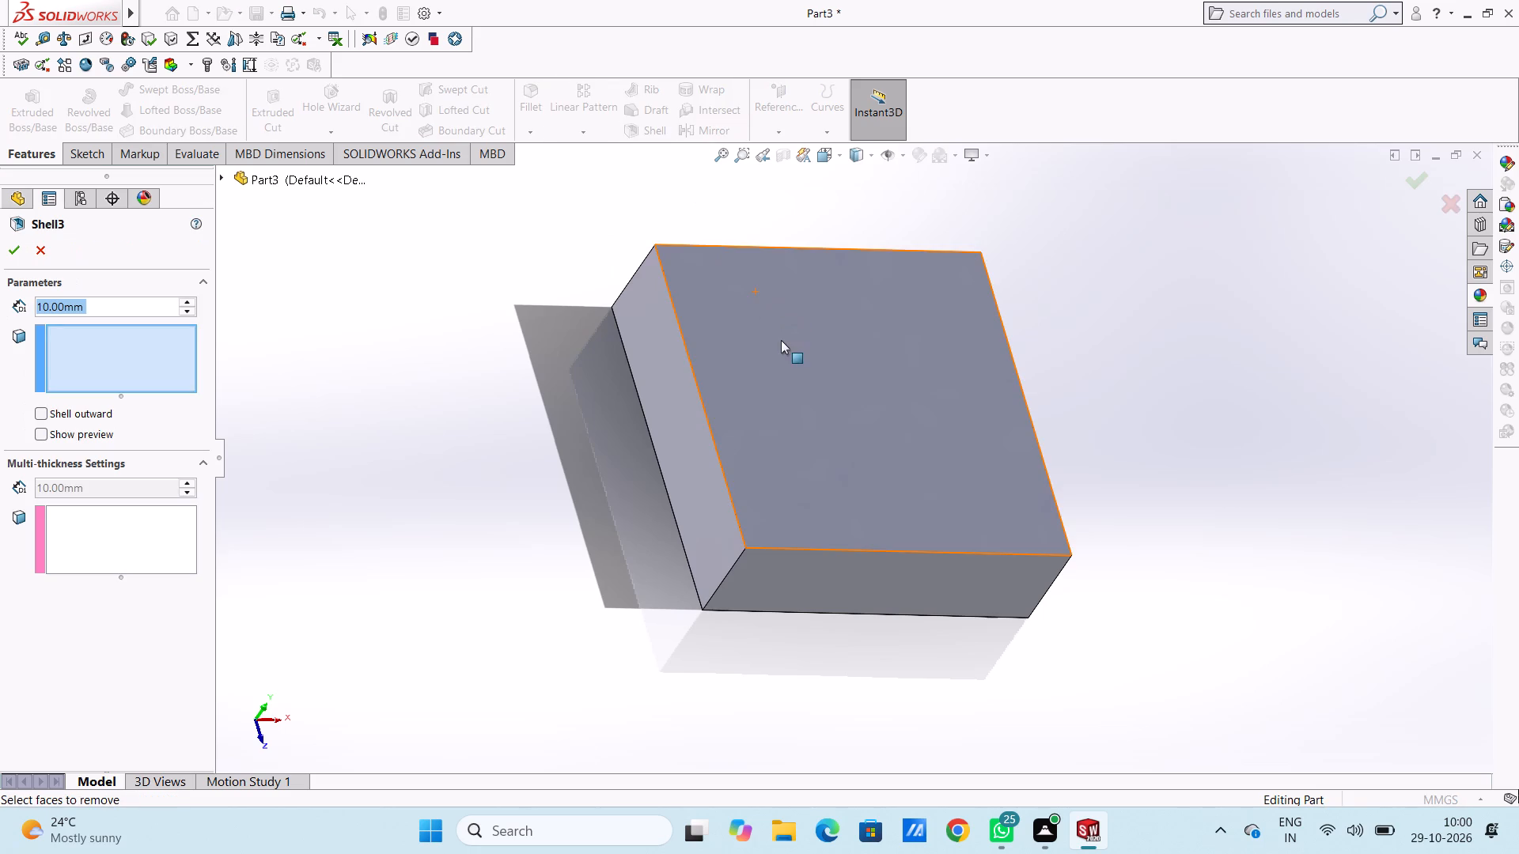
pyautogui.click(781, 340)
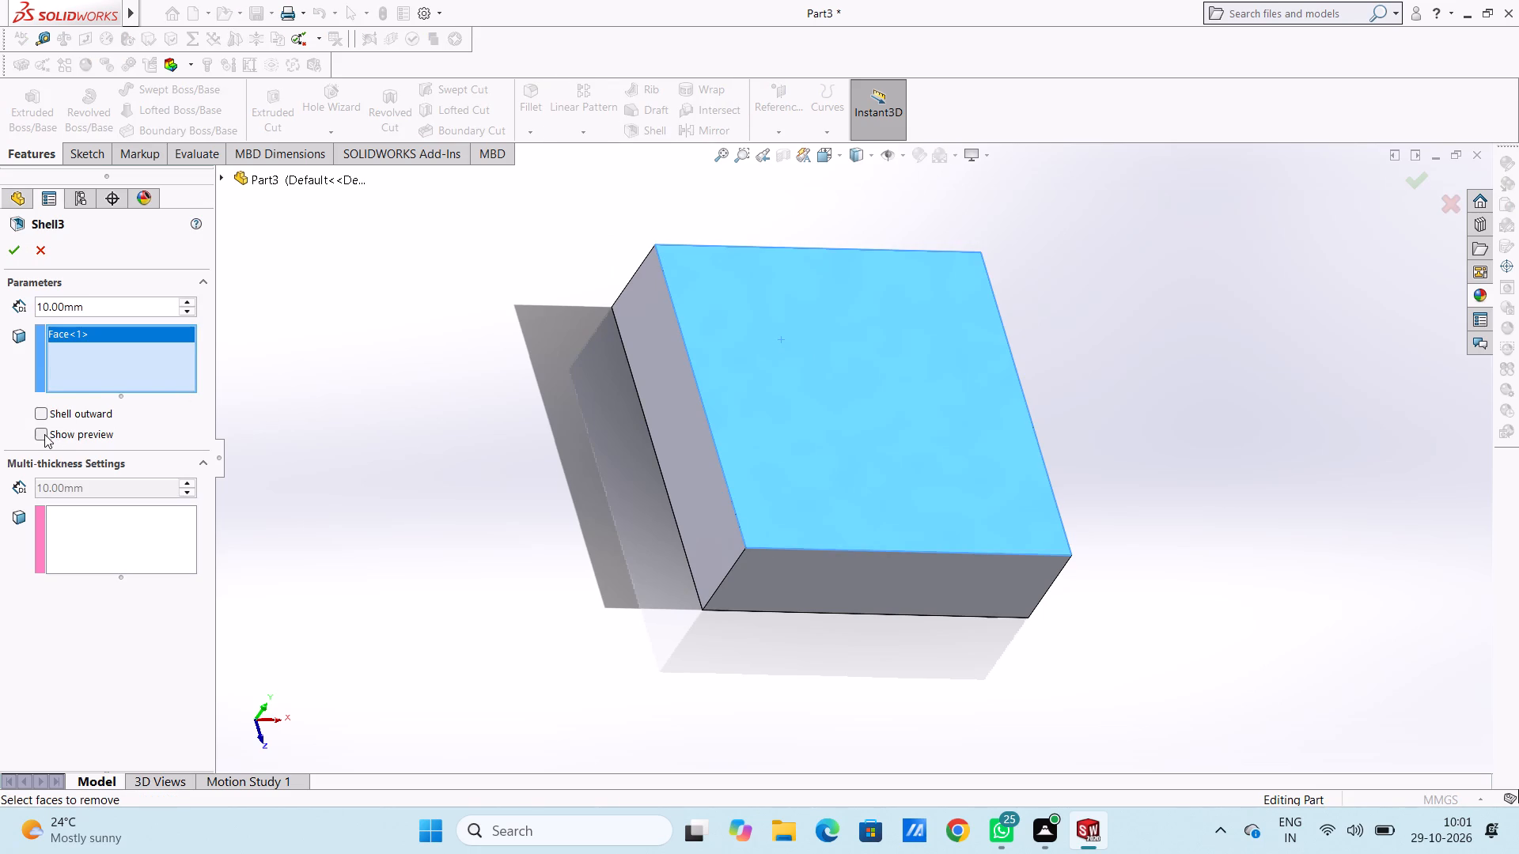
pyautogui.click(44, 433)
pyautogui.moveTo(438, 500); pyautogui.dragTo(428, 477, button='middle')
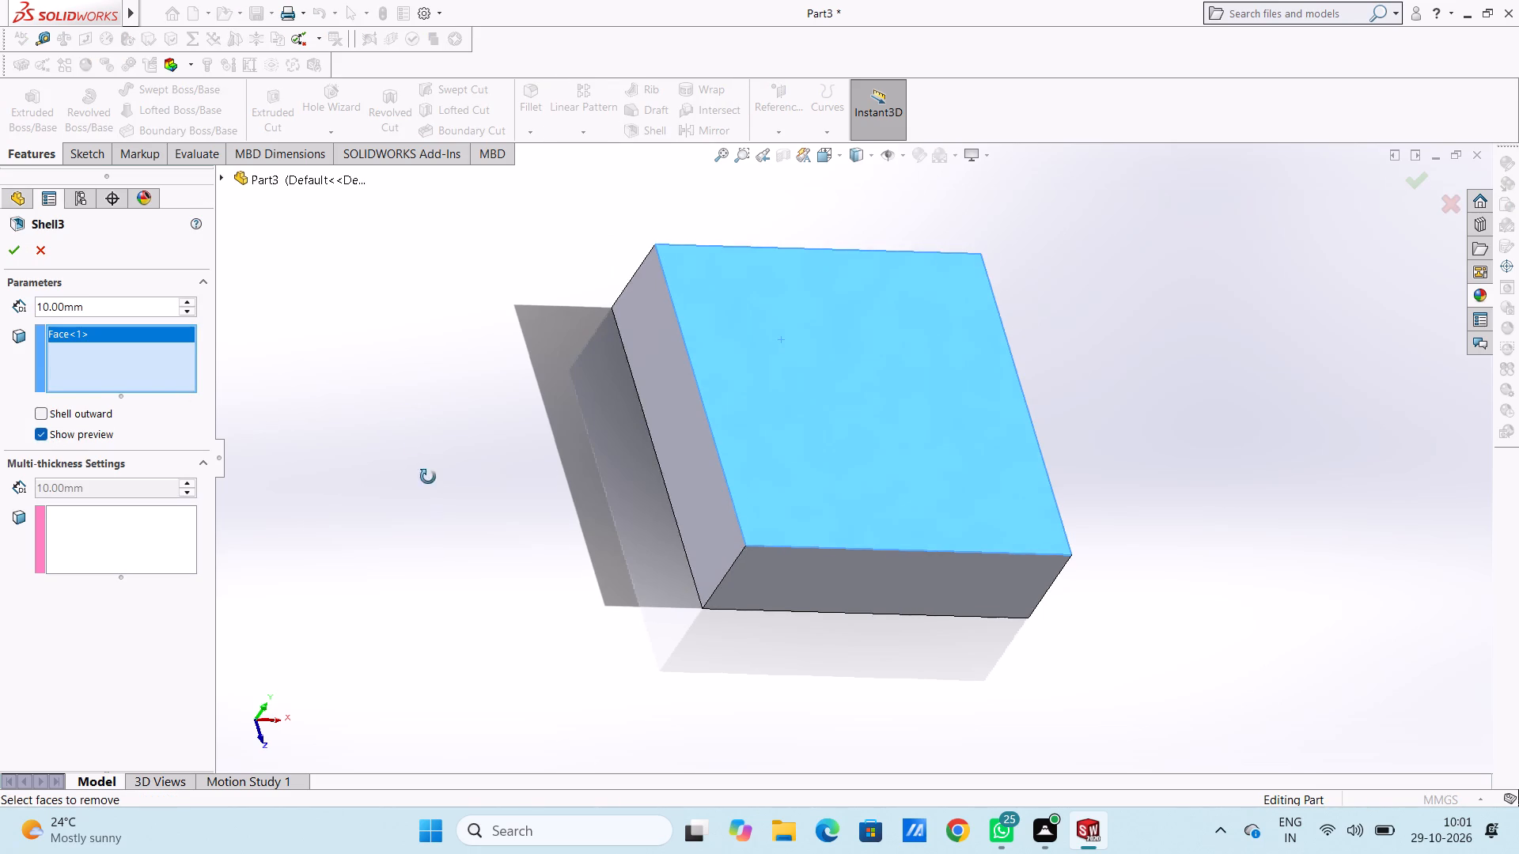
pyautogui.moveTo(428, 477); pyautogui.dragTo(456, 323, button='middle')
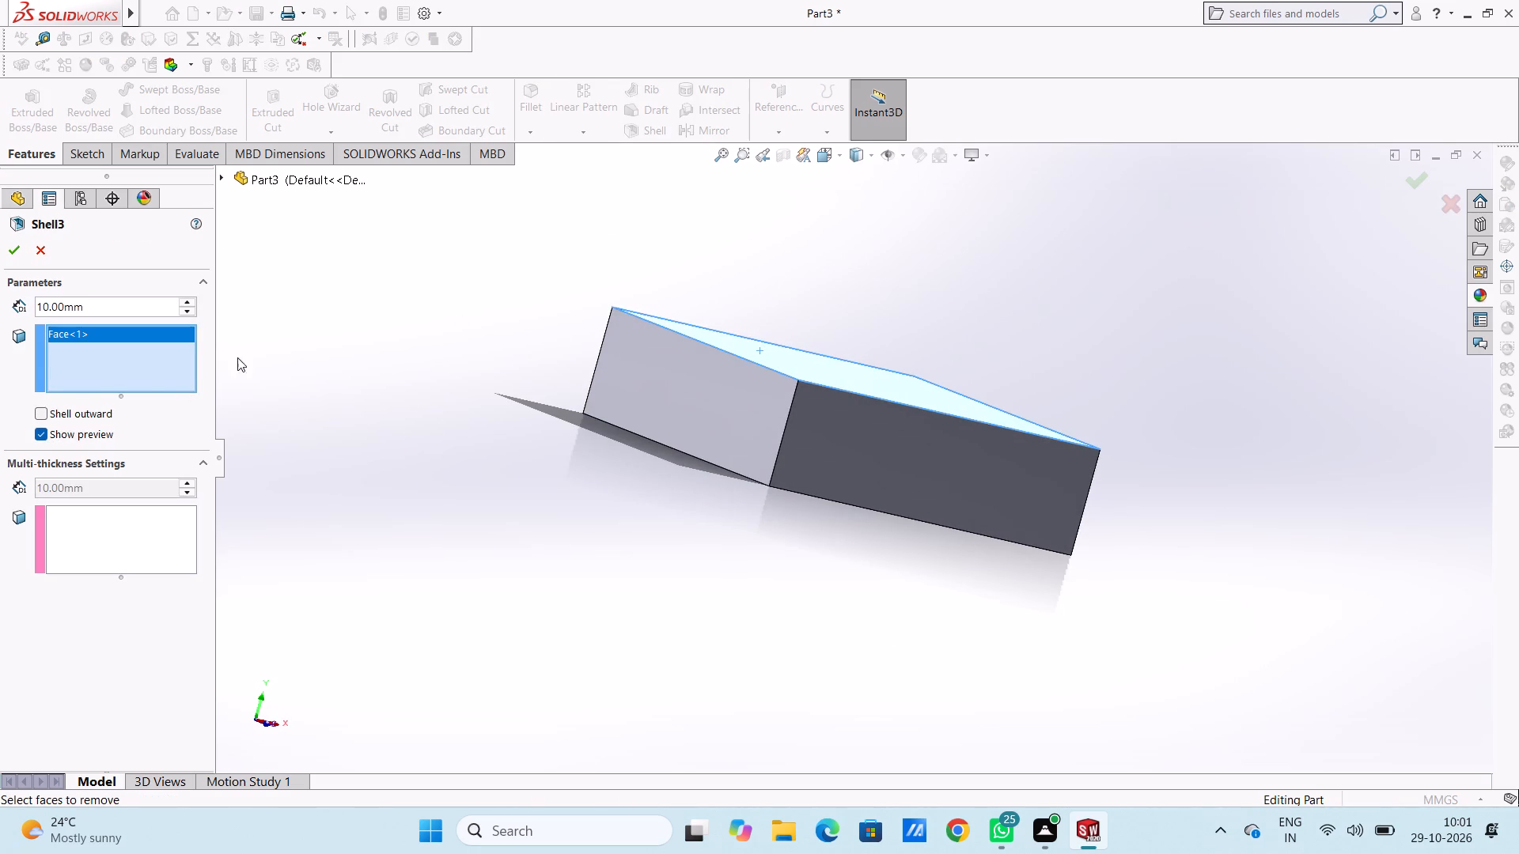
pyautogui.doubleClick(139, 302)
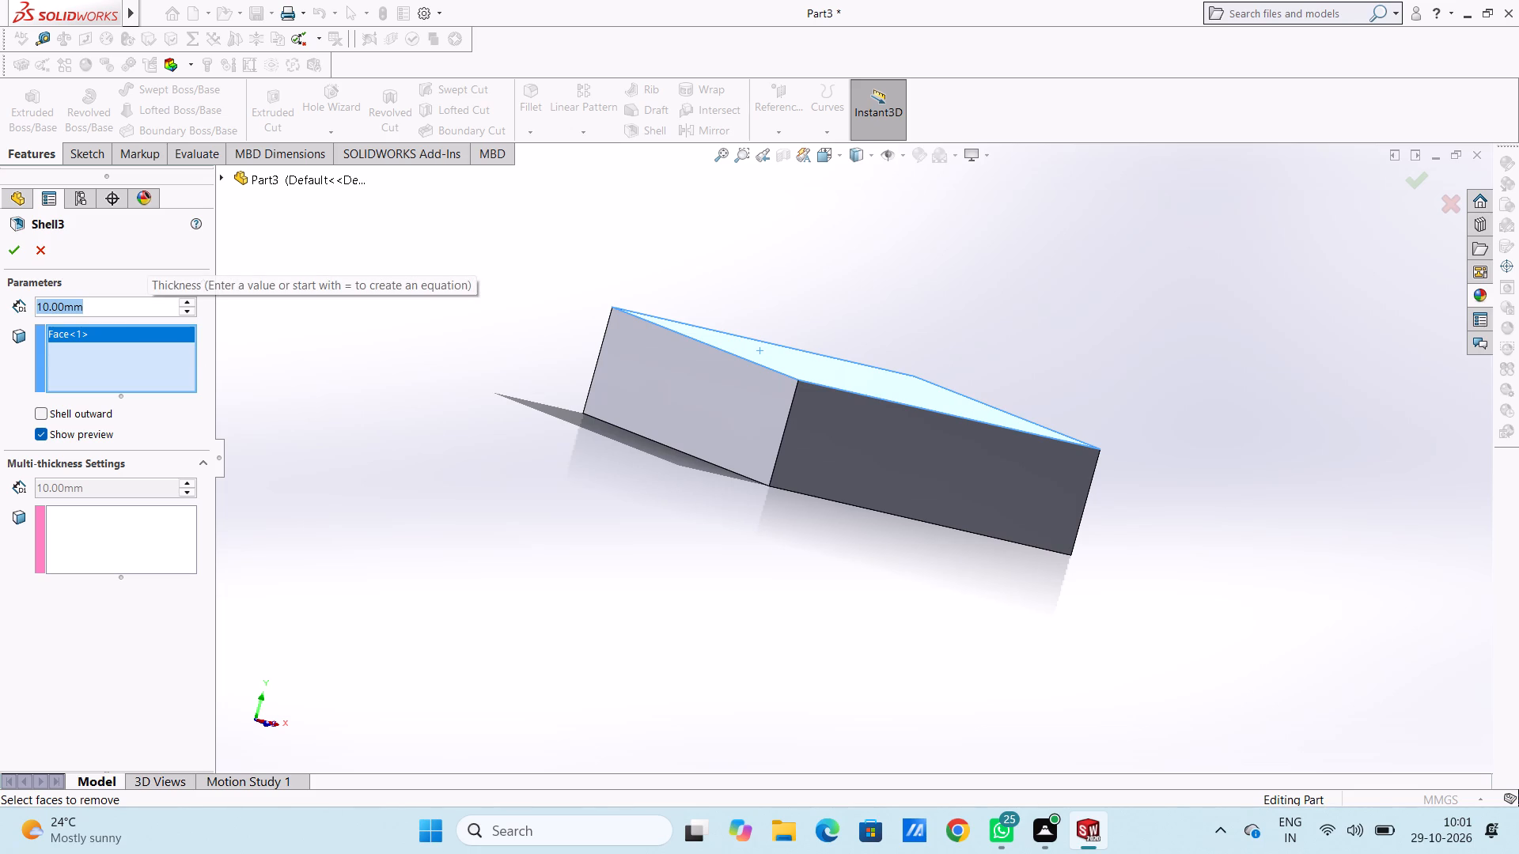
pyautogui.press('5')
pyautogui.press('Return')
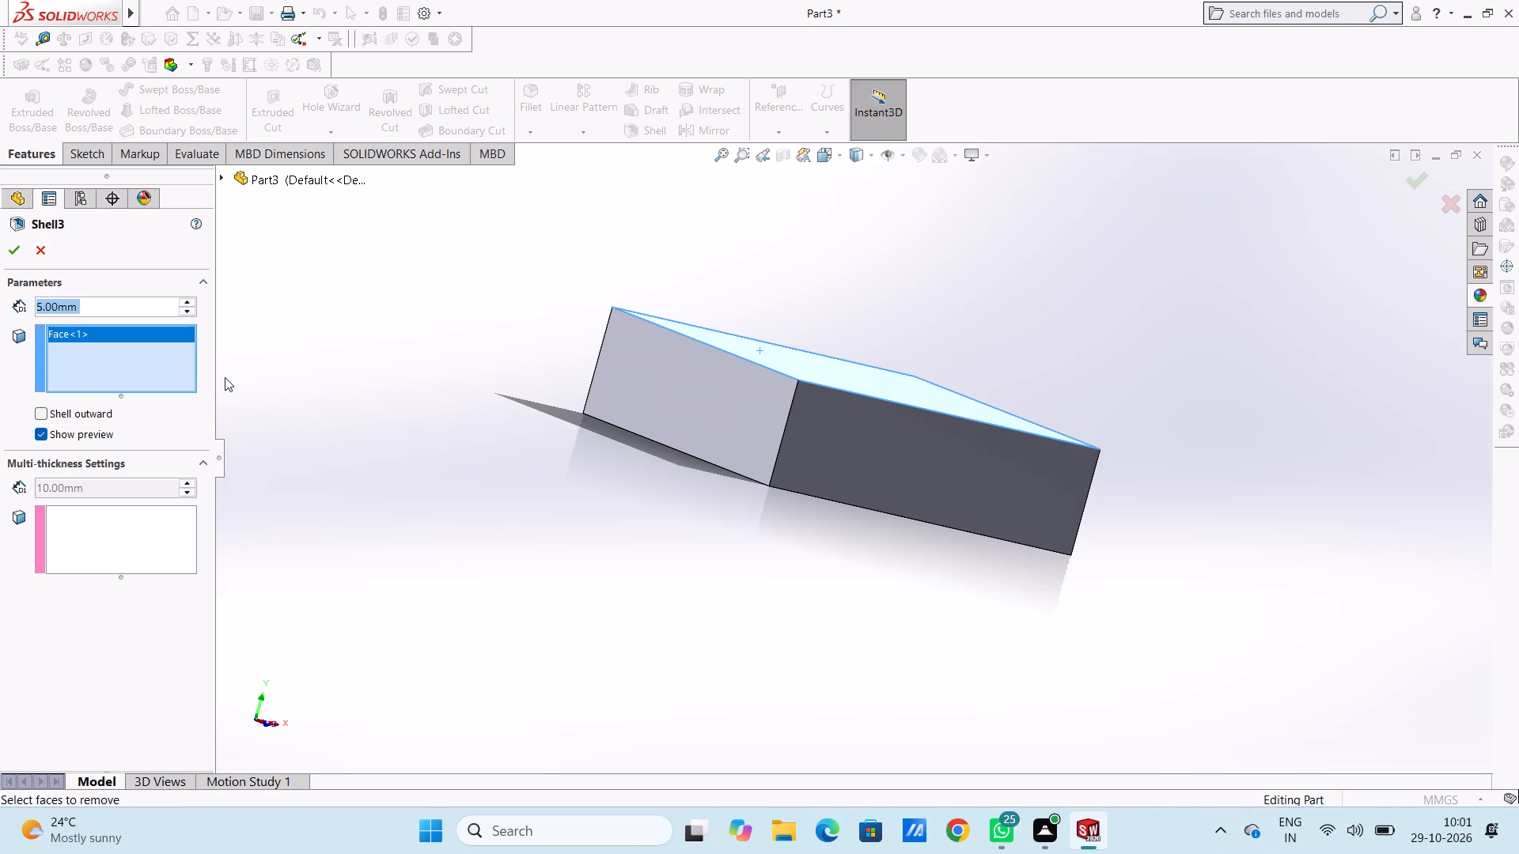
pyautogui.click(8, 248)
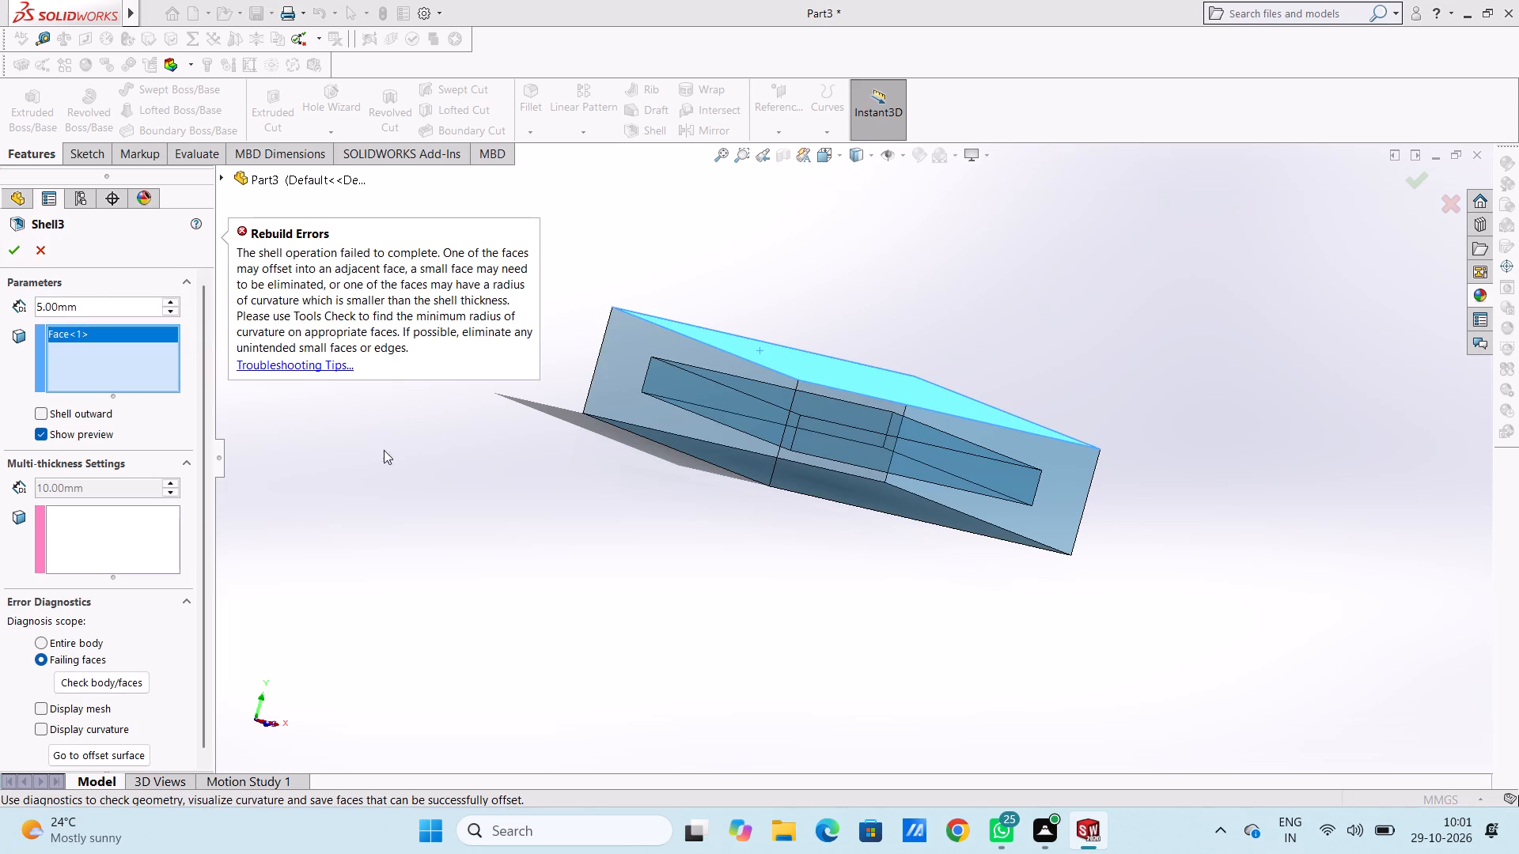
# Examine the see-through block and its inner cavity from several angles, and cancel the 5 mm shell.
pyautogui.moveTo(546, 499); pyautogui.dragTo(509, 435, button='middle')
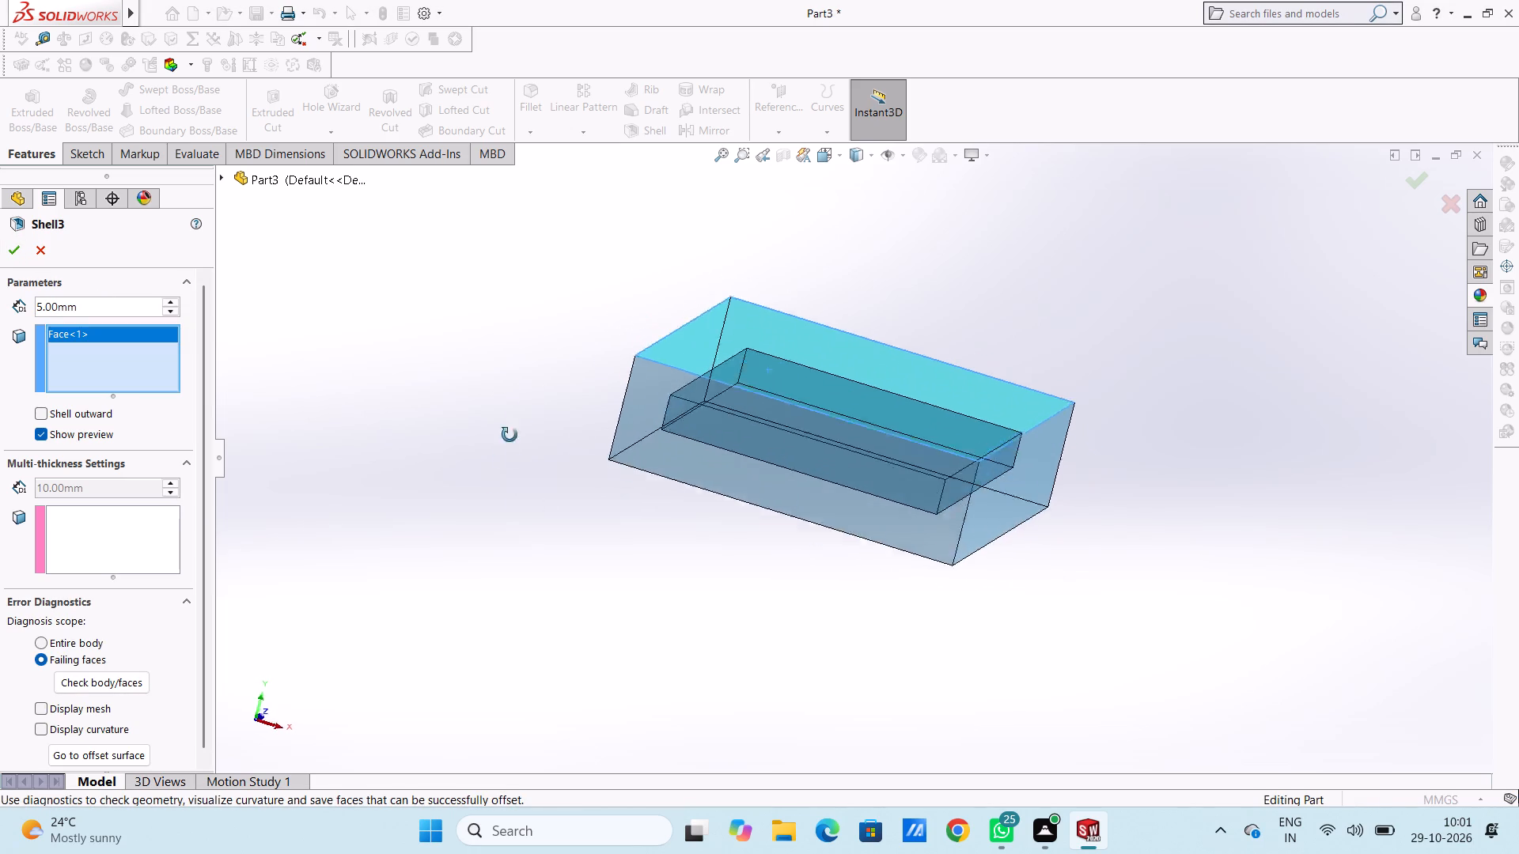
pyautogui.moveTo(509, 435); pyautogui.dragTo(496, 529, button='middle')
pyautogui.scroll(-1, 502, 440)
pyautogui.scroll(1, 541, 453)
pyautogui.moveTo(570, 457); pyautogui.dragTo(688, 470, button='middle')
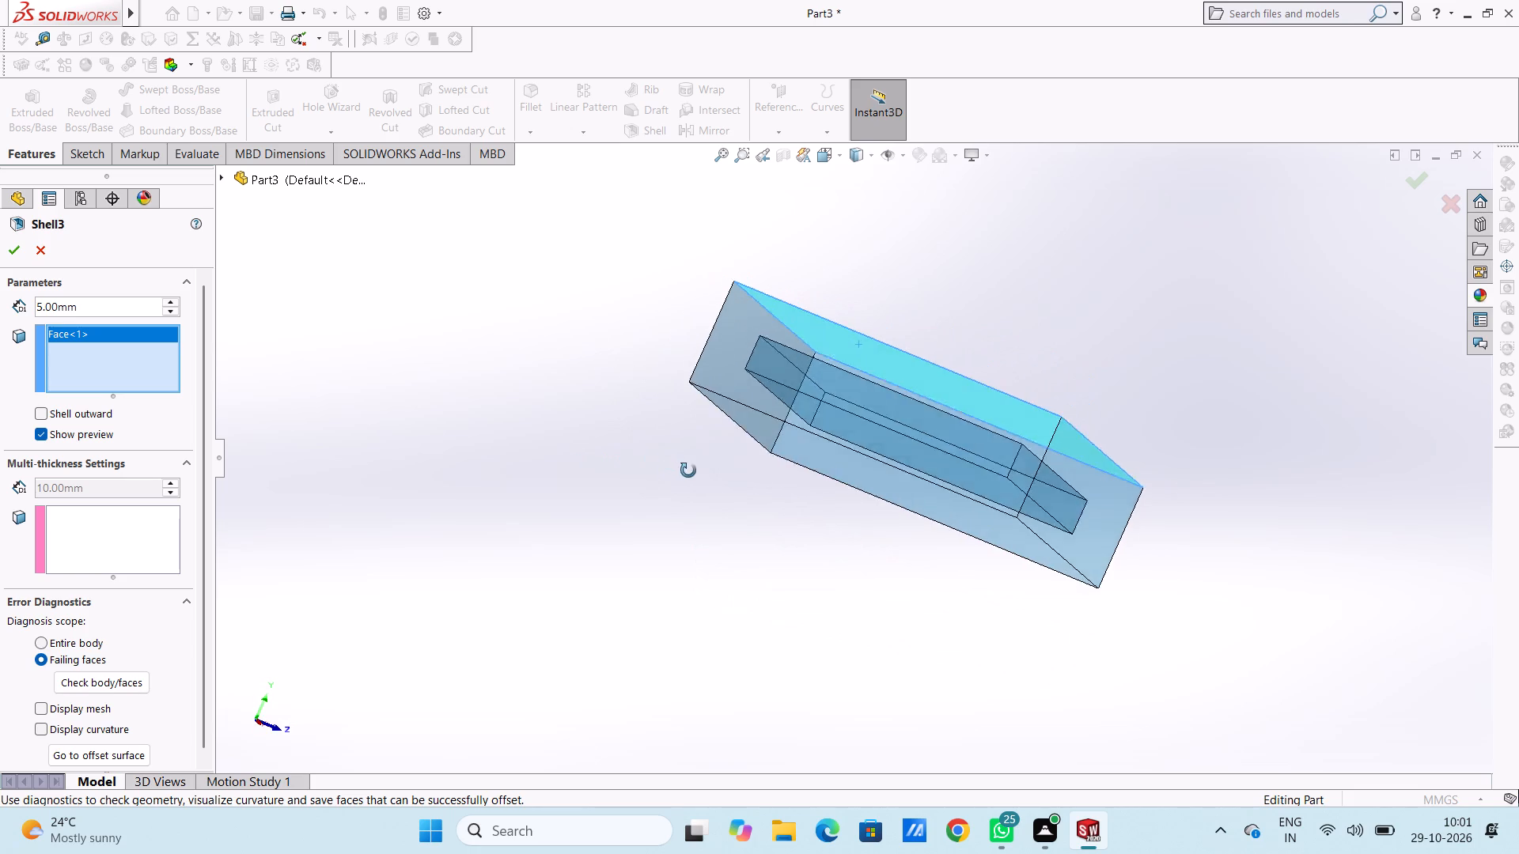
pyautogui.moveTo(688, 470); pyautogui.dragTo(585, 364, button='middle')
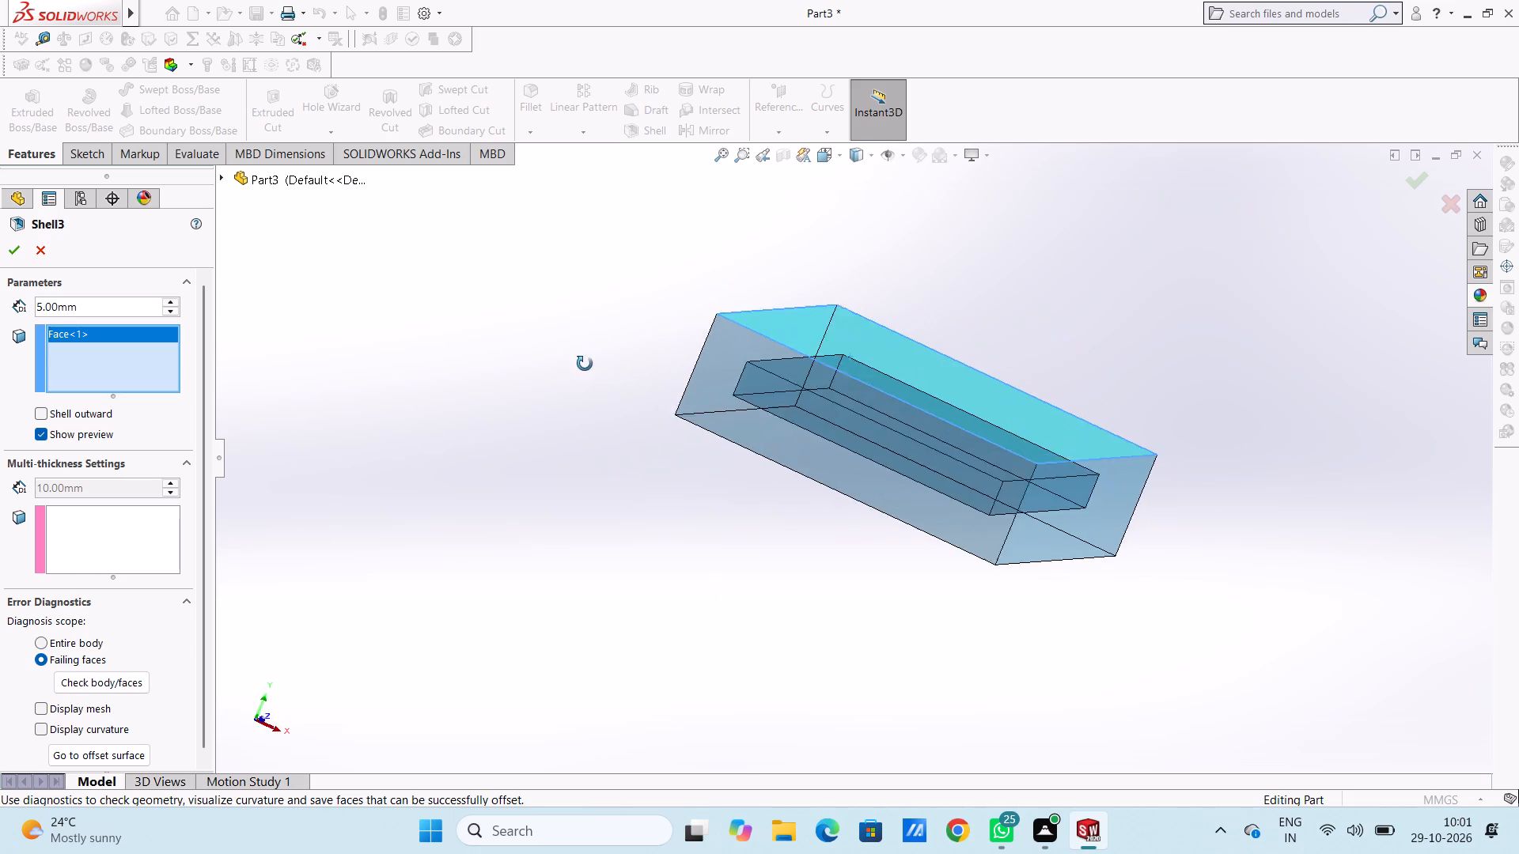
pyautogui.moveTo(585, 364); pyautogui.dragTo(647, 469, button='middle')
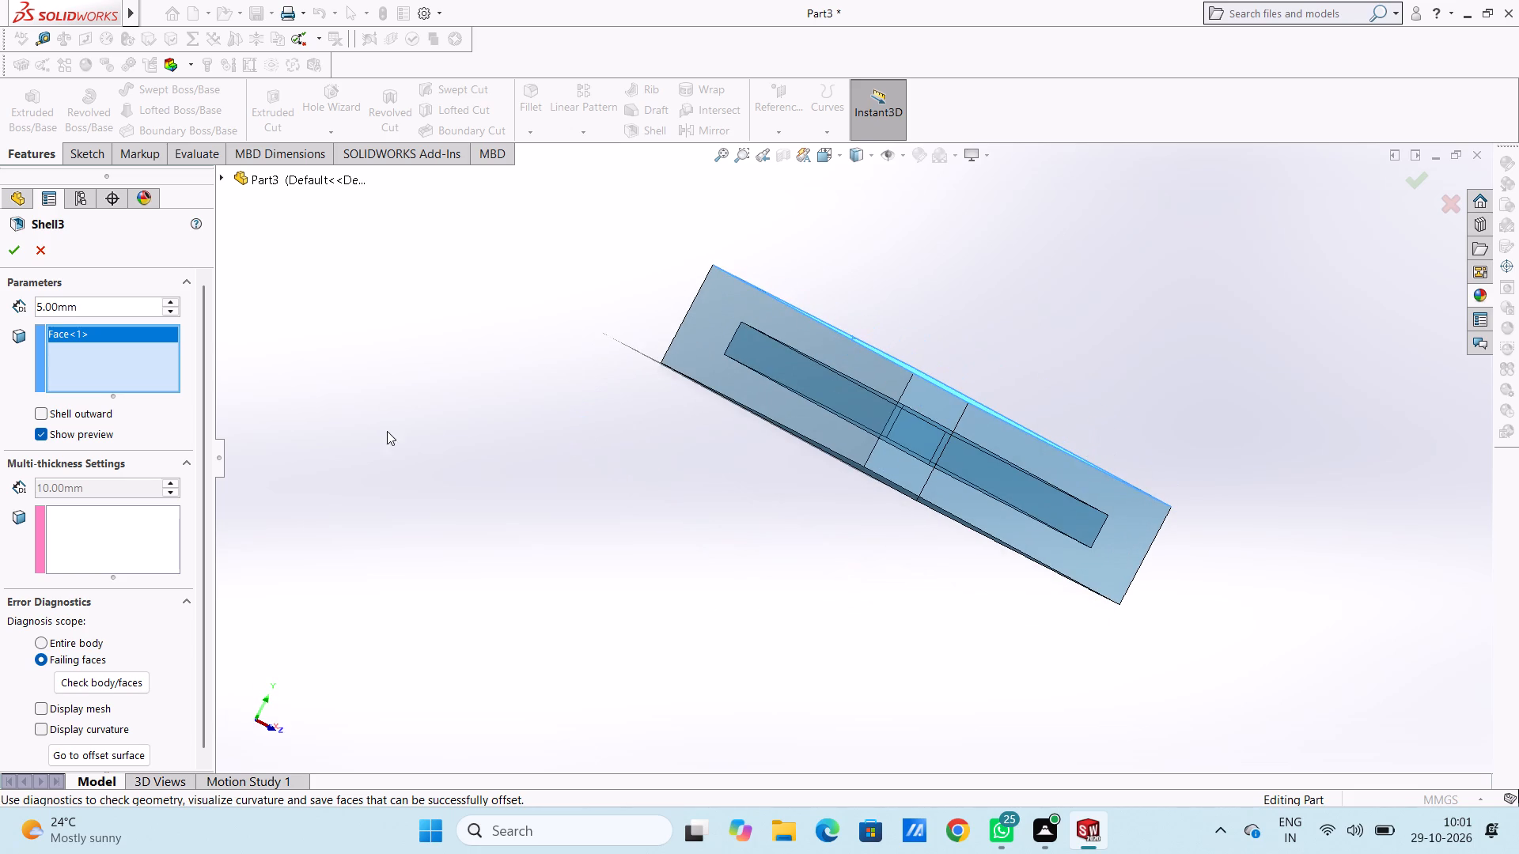
pyautogui.click(41, 250)
pyautogui.click(466, 371)
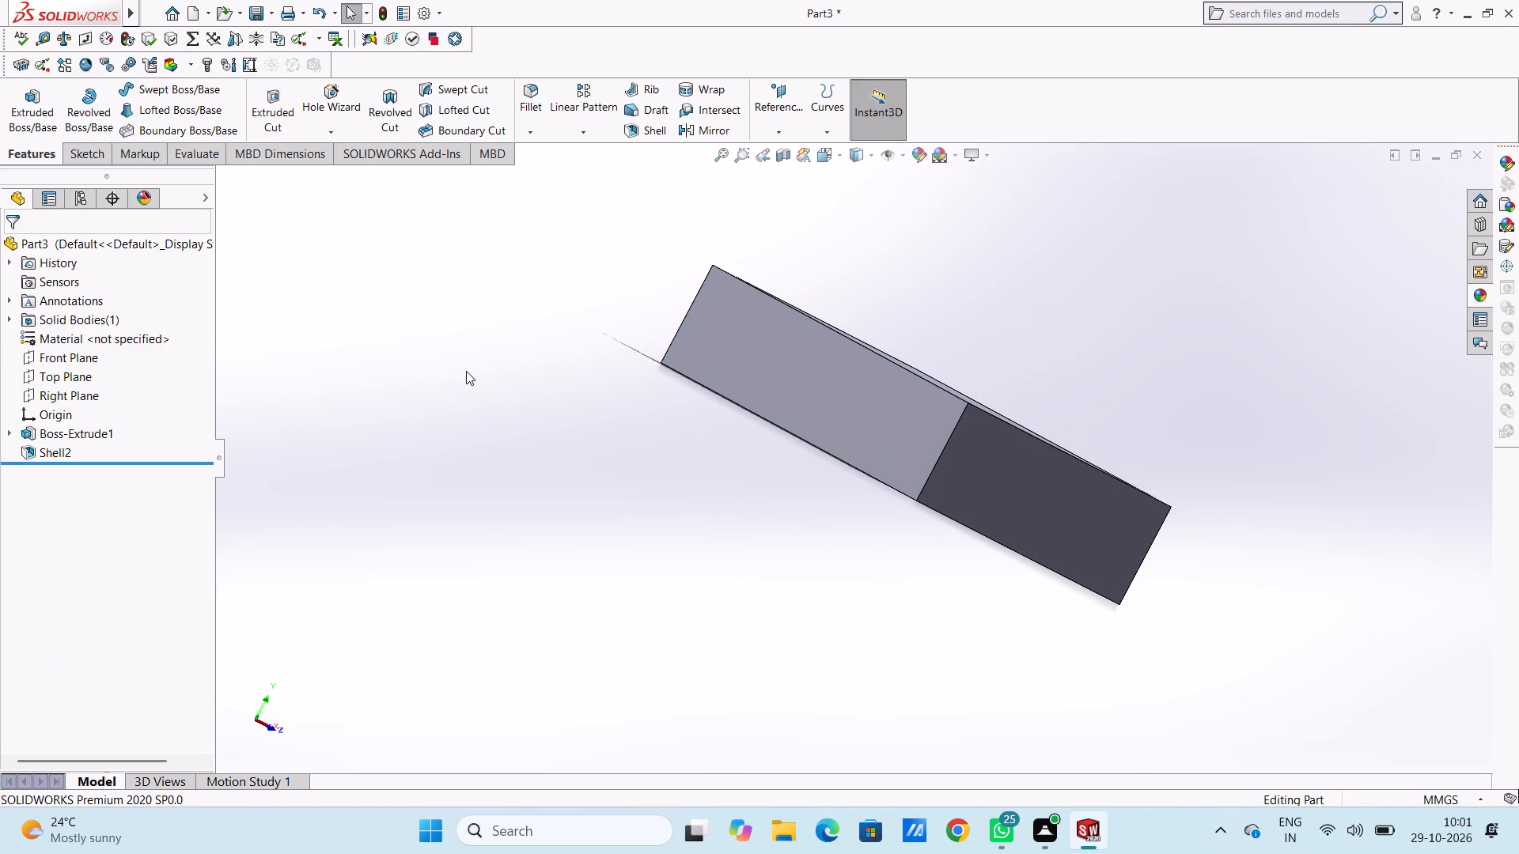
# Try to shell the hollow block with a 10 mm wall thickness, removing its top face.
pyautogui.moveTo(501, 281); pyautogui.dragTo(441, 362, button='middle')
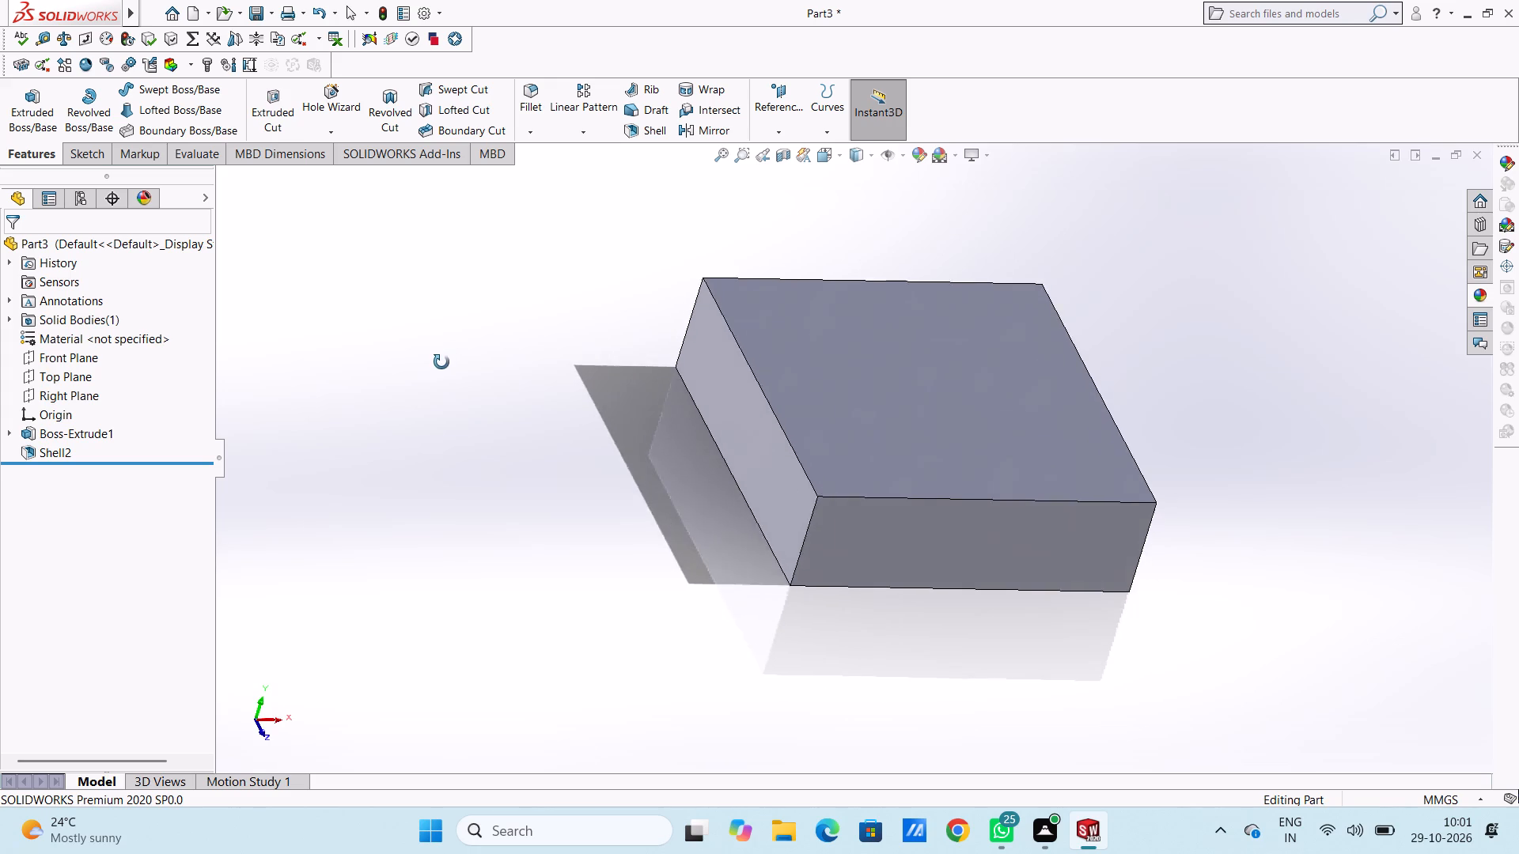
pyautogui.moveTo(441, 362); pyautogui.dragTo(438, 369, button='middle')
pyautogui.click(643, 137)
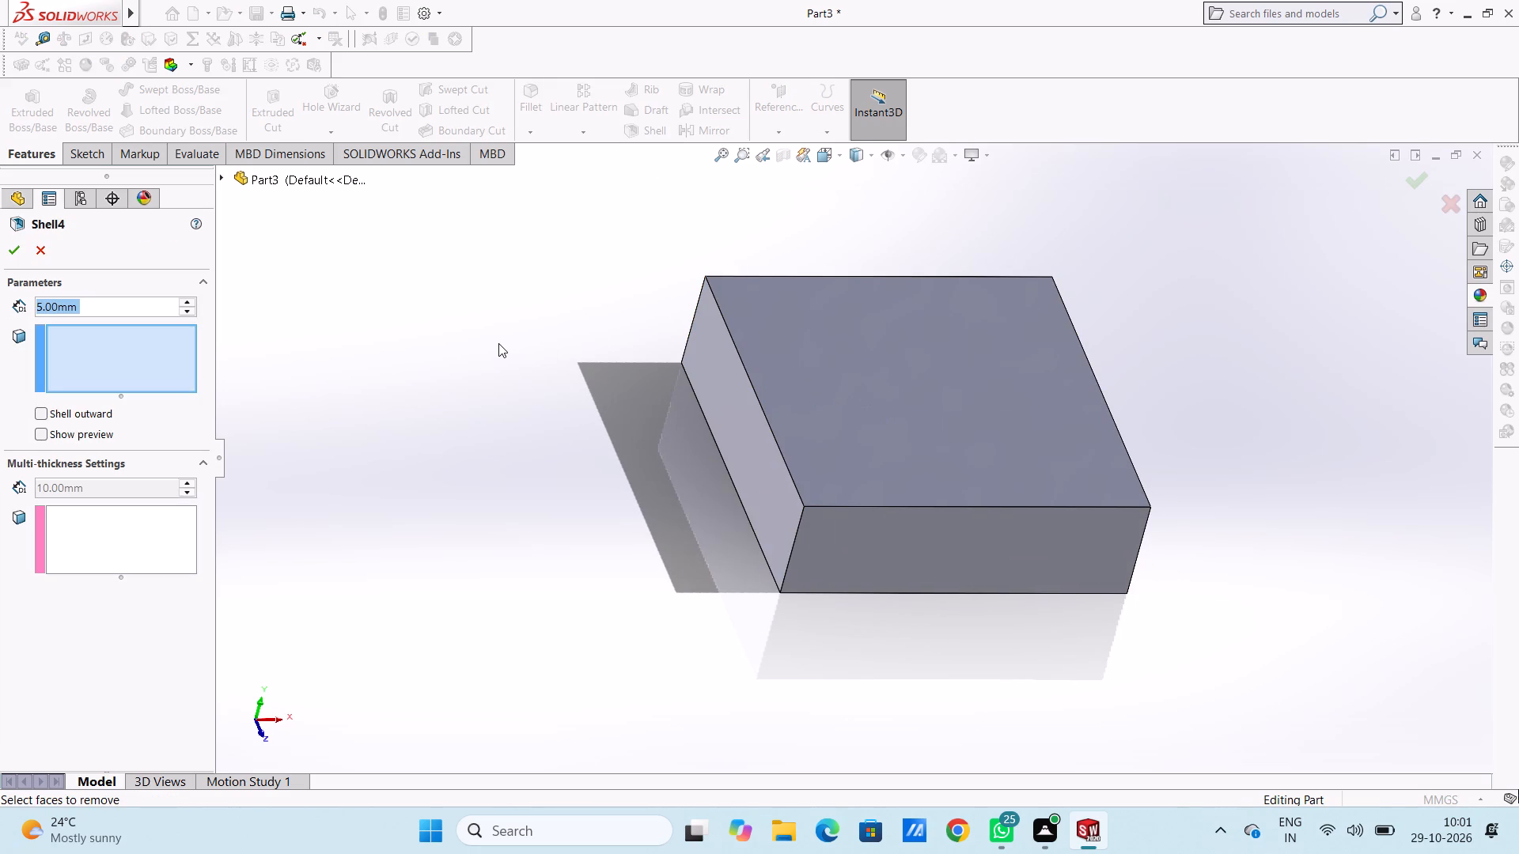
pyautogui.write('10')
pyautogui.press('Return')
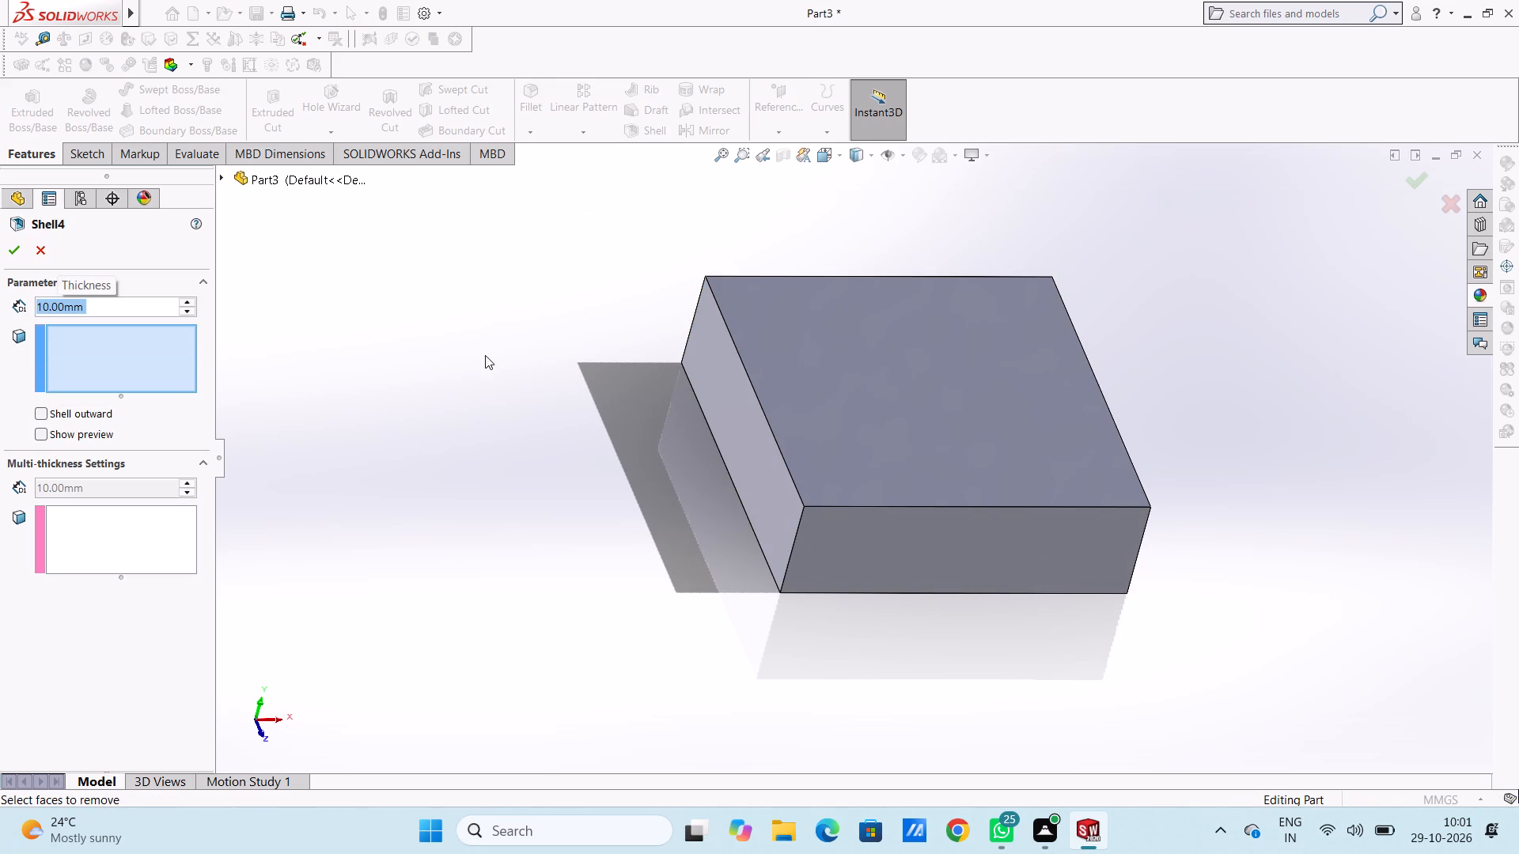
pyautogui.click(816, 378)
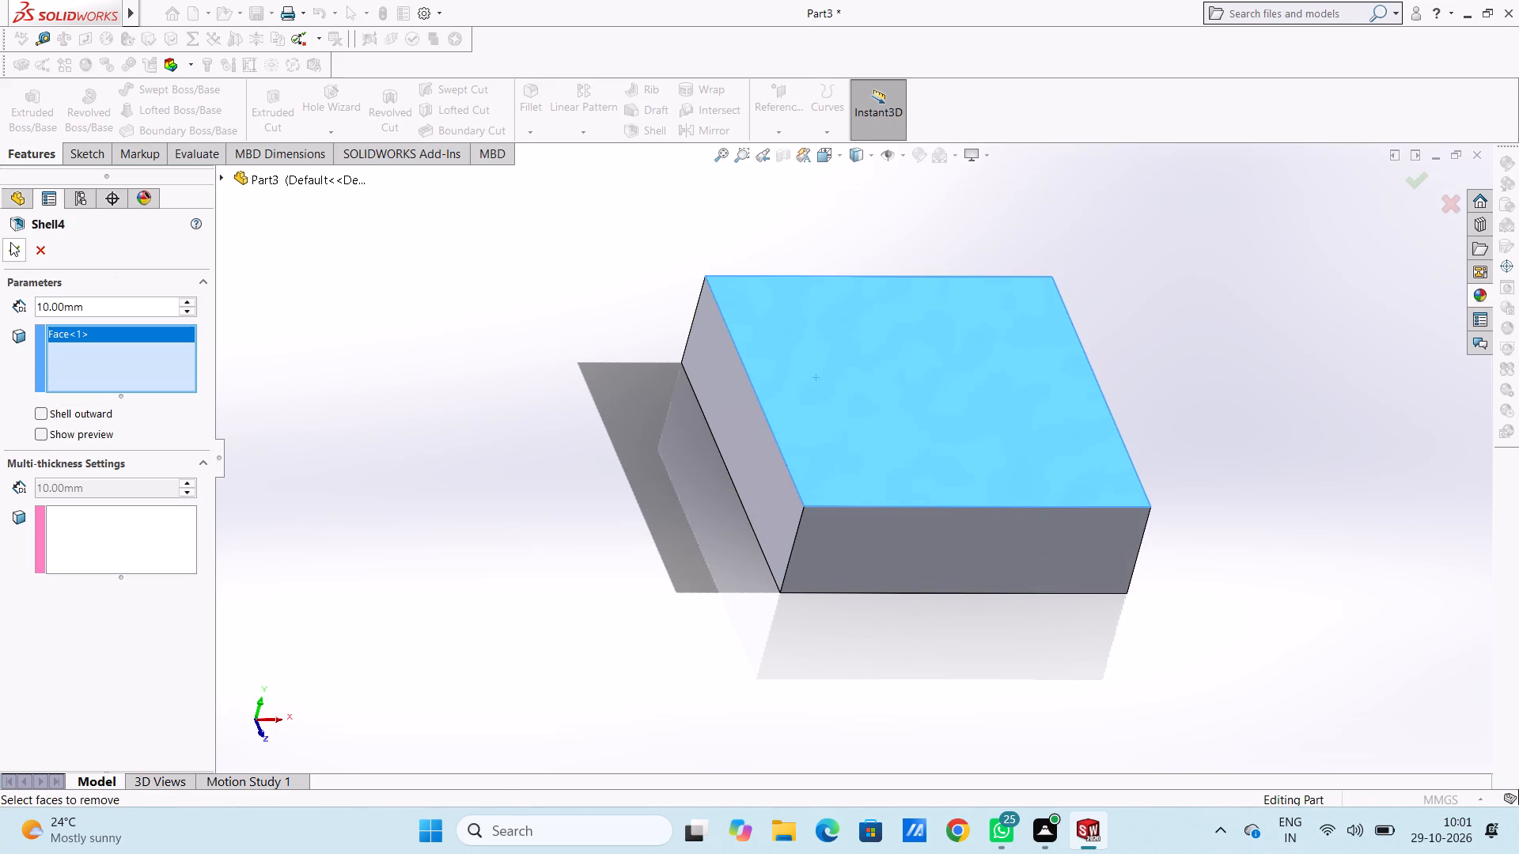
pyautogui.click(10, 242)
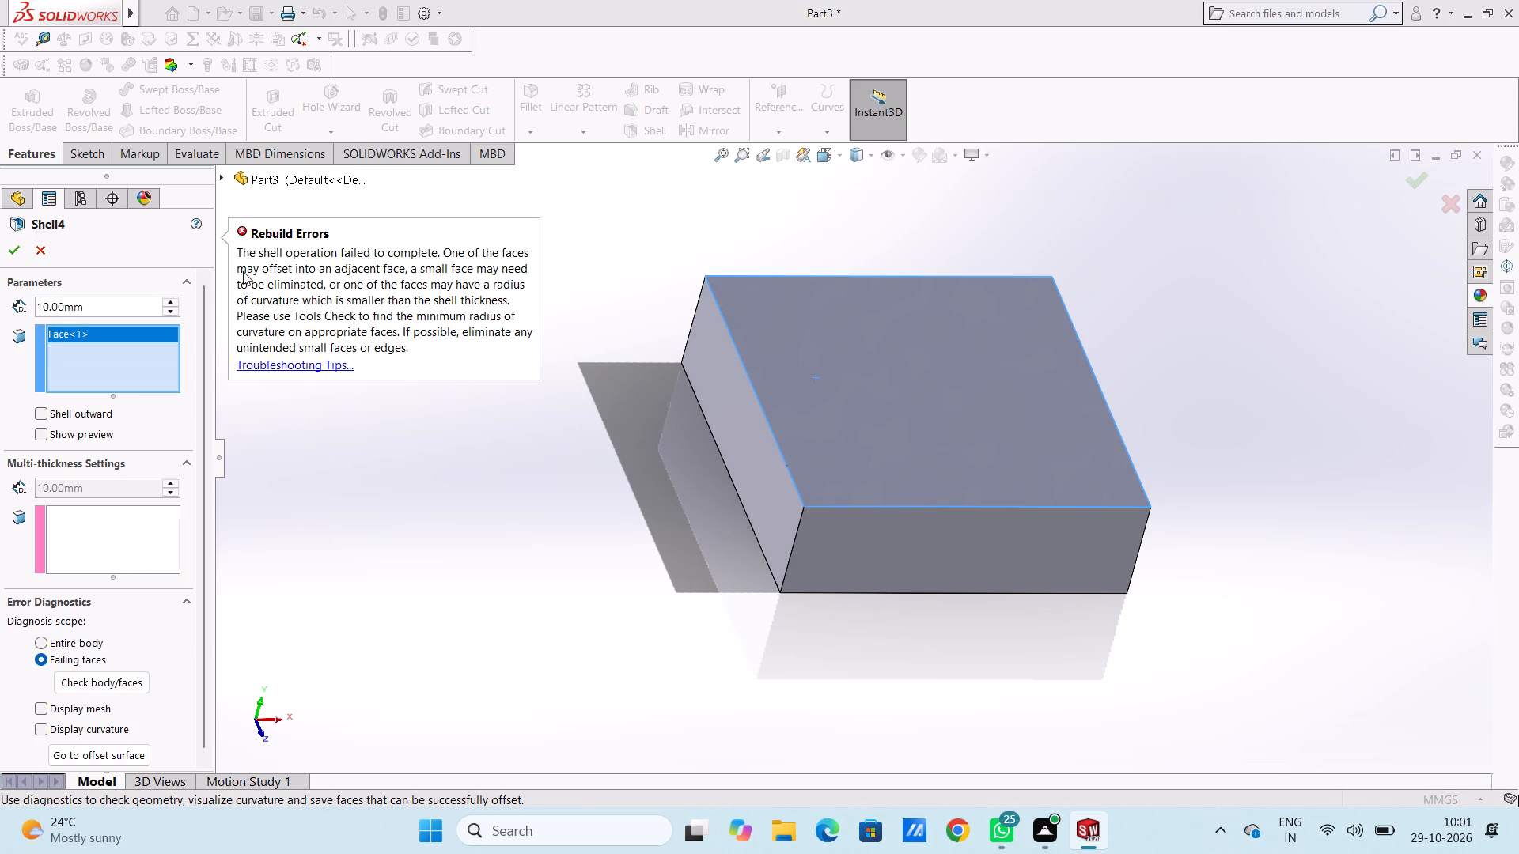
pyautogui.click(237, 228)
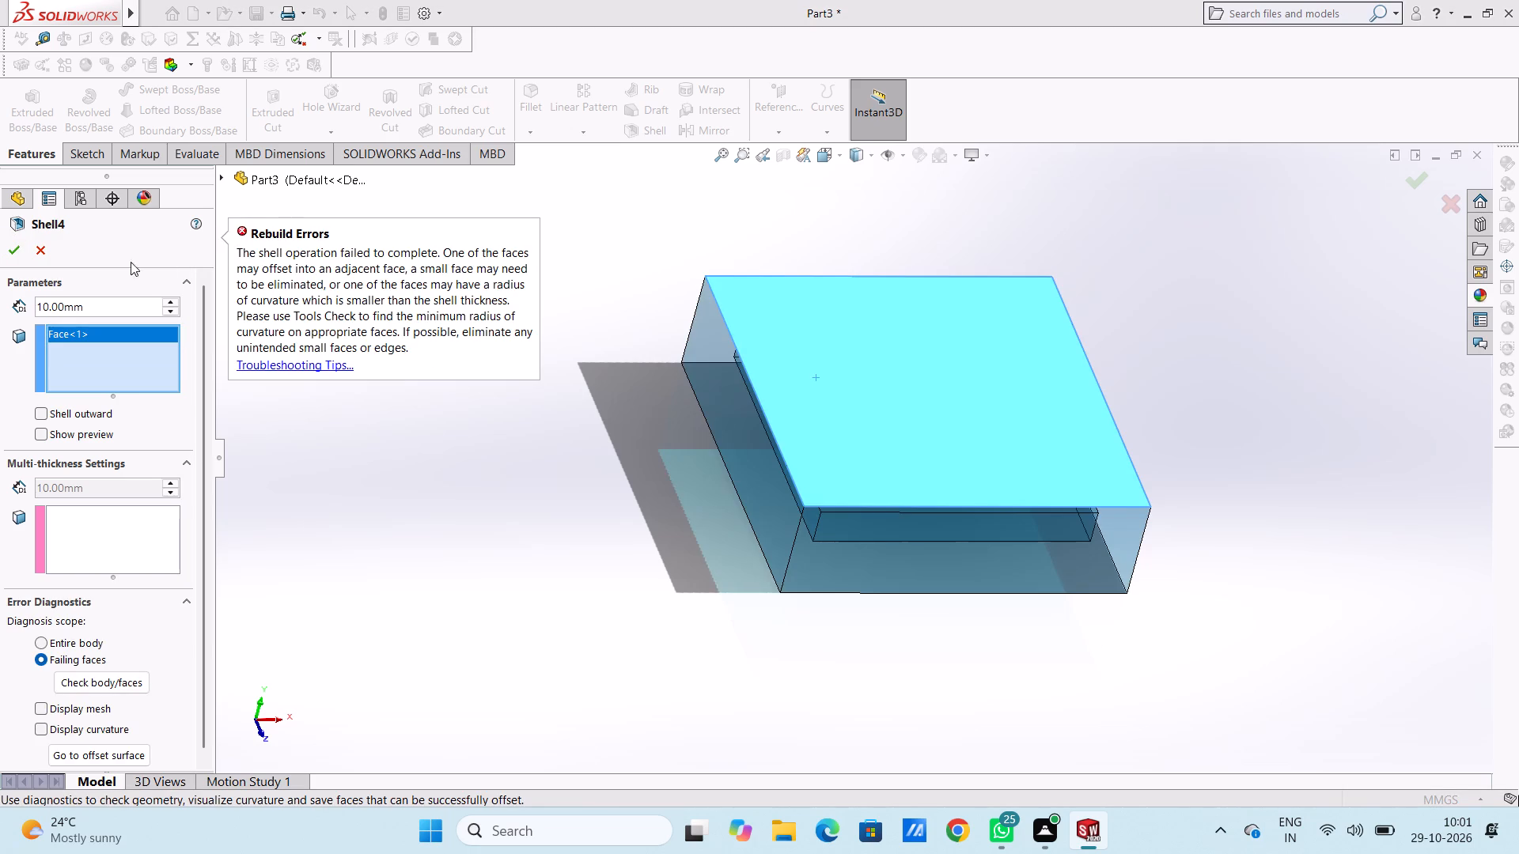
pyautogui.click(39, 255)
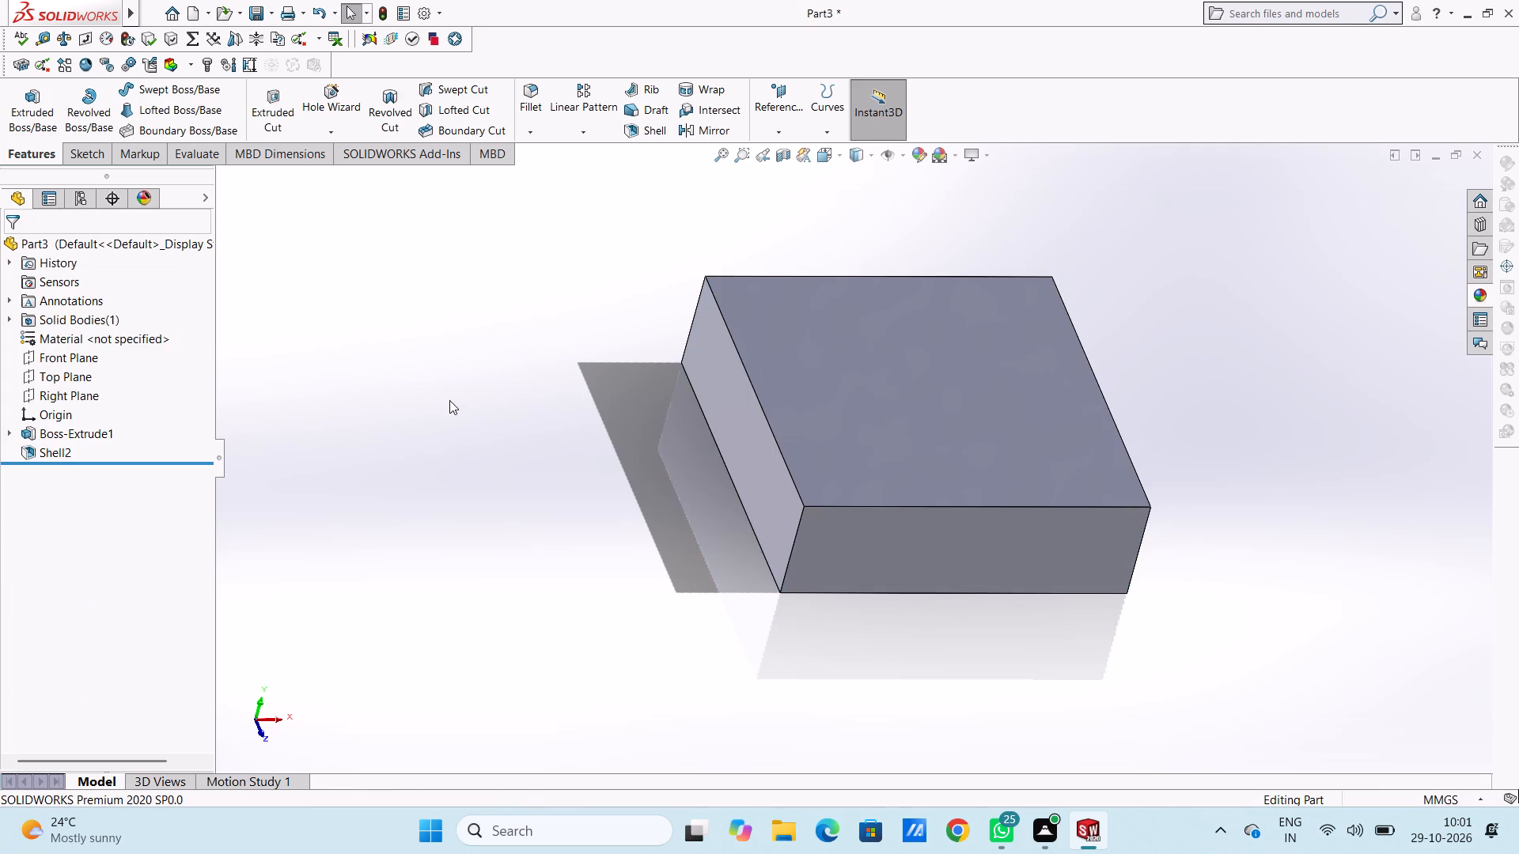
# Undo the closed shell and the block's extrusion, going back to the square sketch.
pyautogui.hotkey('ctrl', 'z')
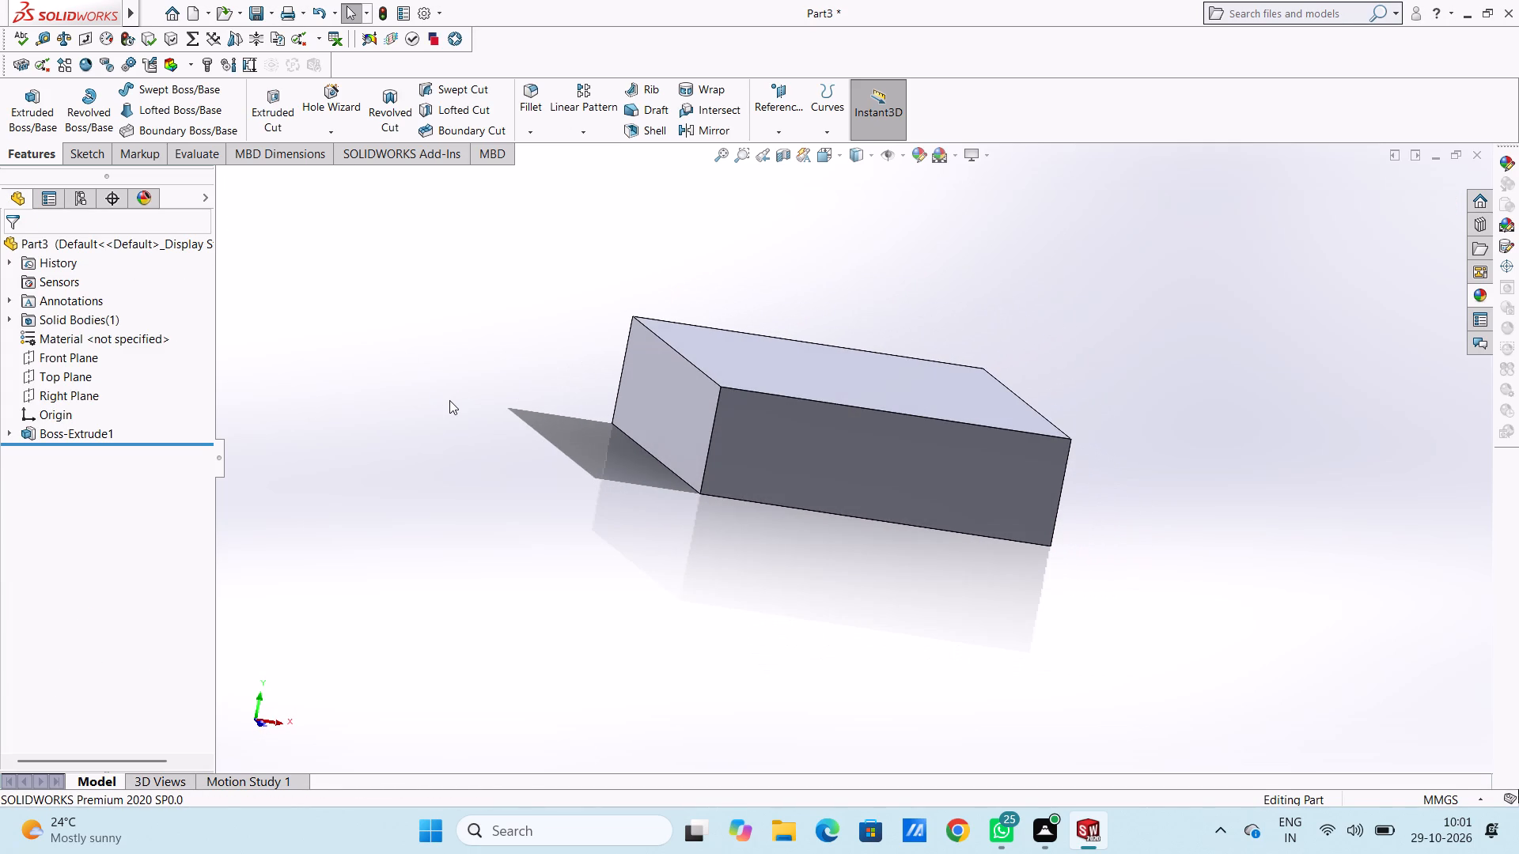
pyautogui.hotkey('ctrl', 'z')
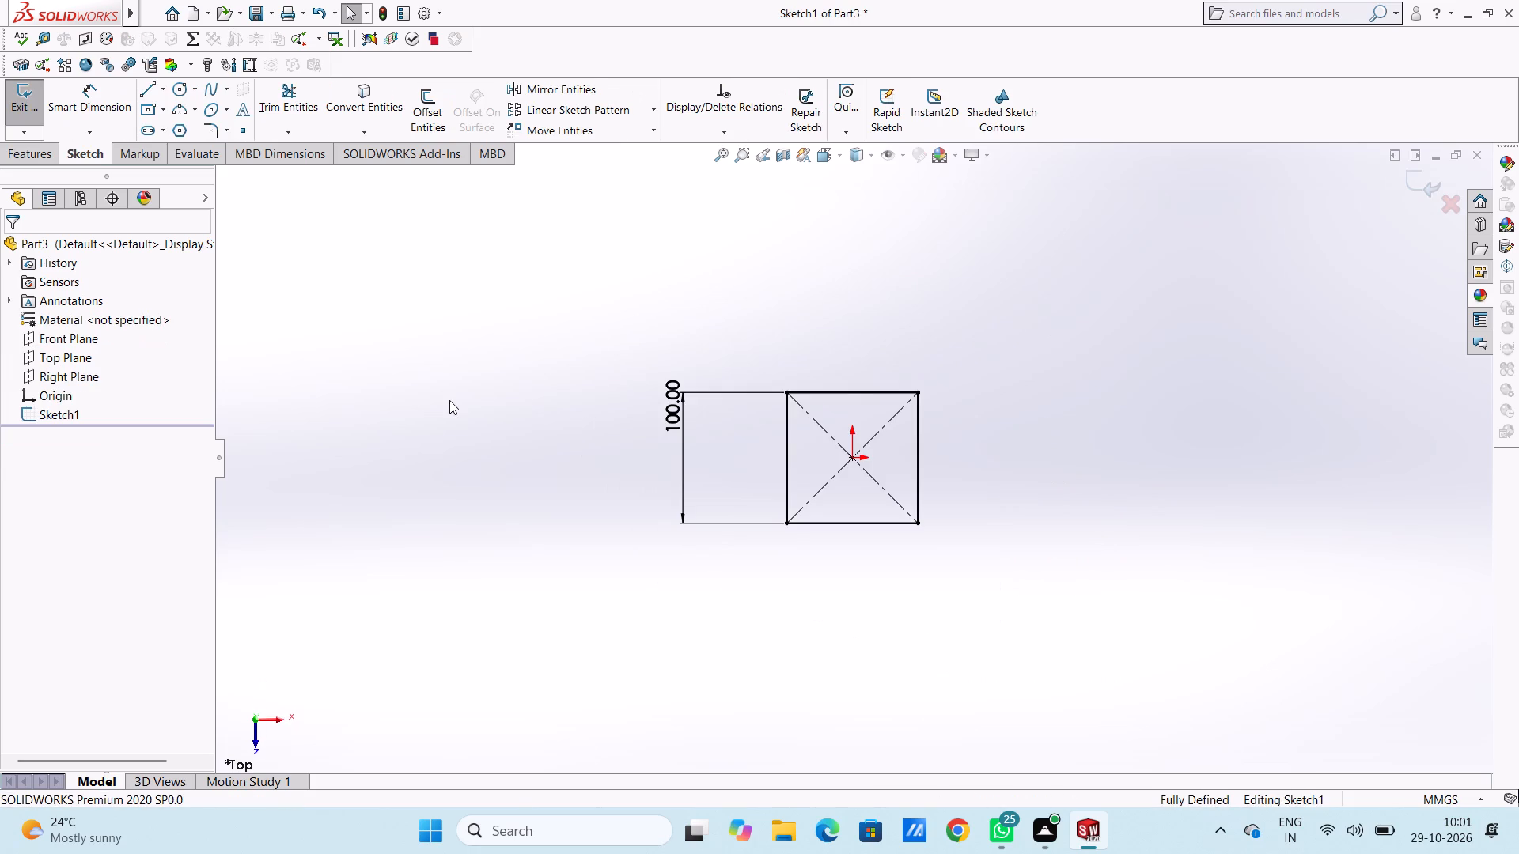
# Extrude the 100 mm square sketch as a blind boss 30 mm deep.
pyautogui.scroll(-2, 968, 633)
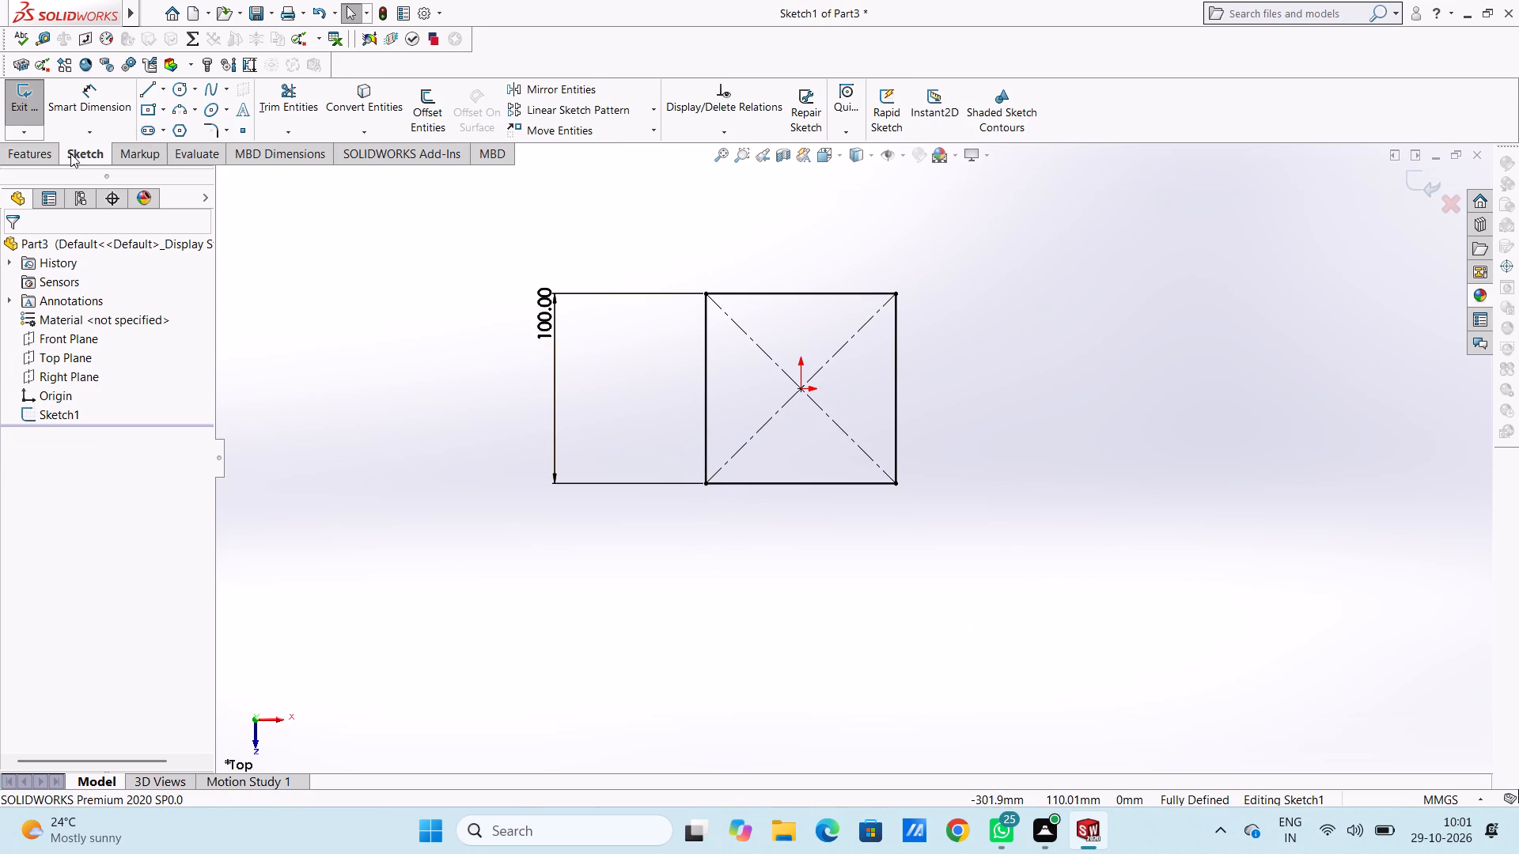
pyautogui.click(41, 150)
pyautogui.click(34, 119)
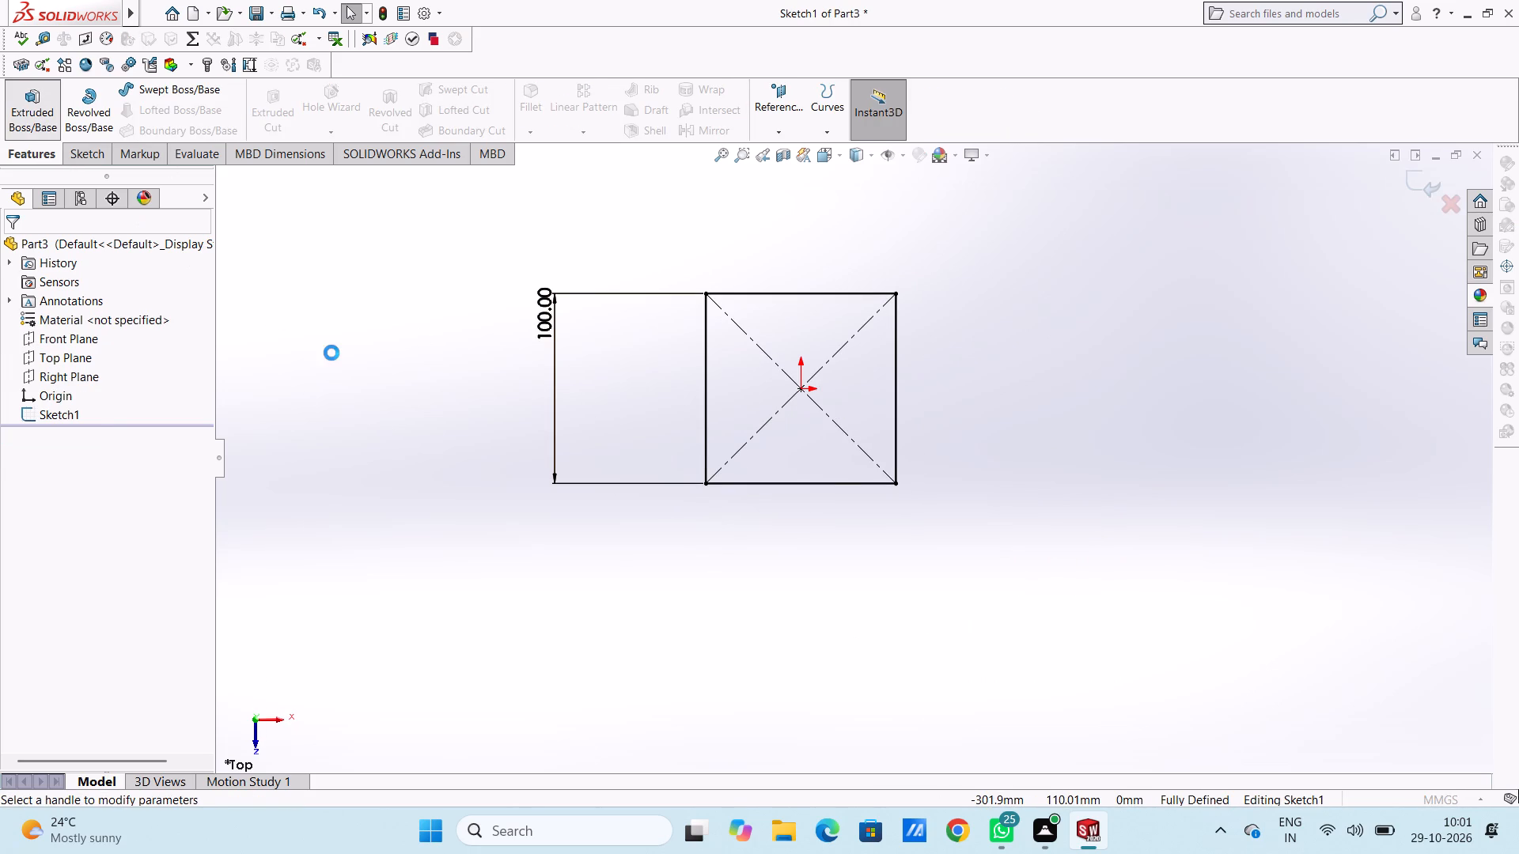
pyautogui.click(13, 253)
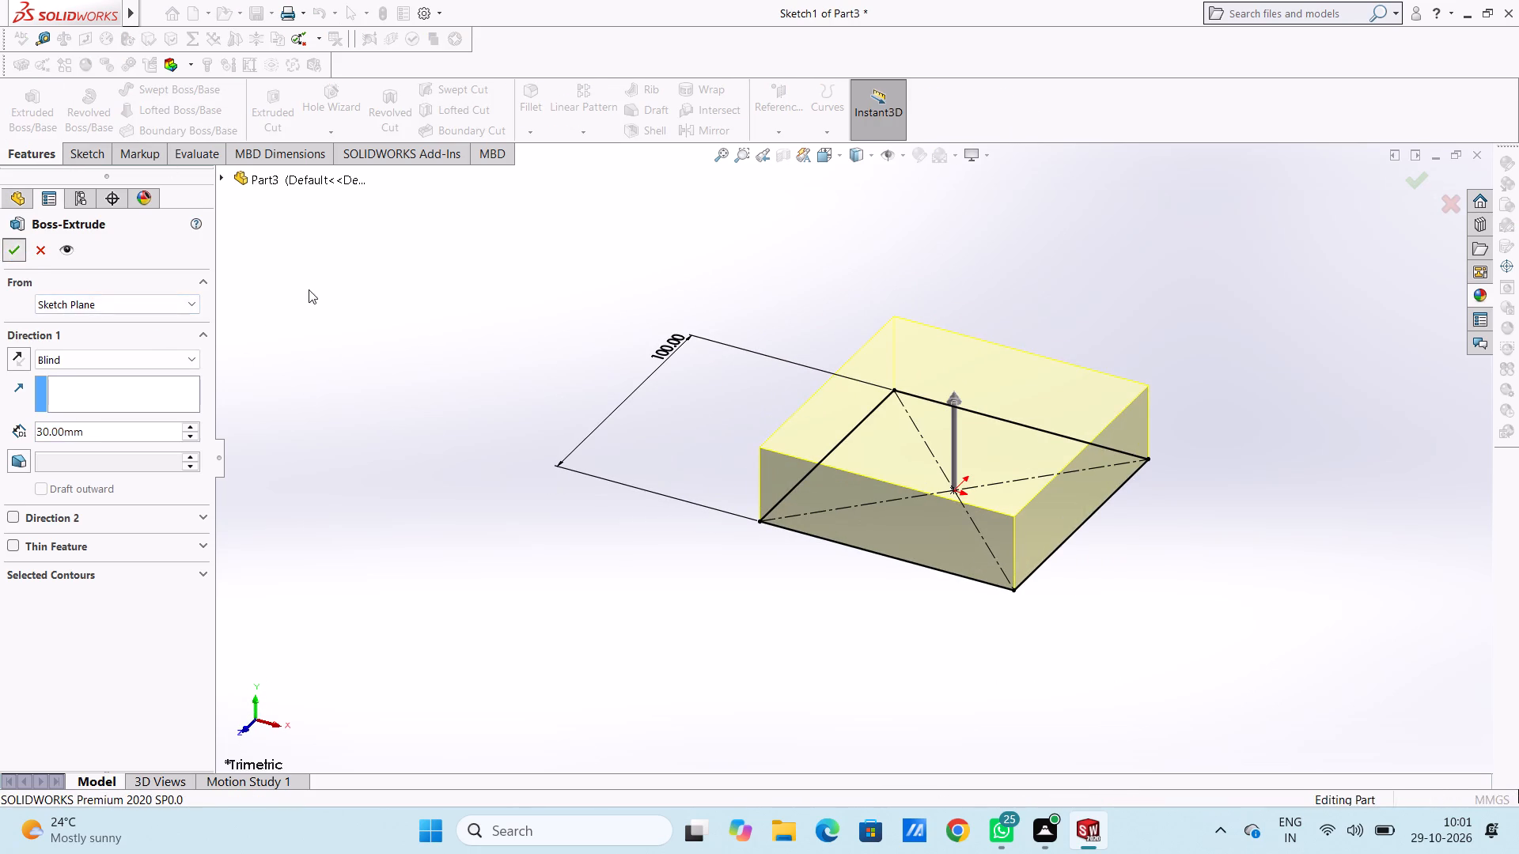
pyautogui.click(475, 293)
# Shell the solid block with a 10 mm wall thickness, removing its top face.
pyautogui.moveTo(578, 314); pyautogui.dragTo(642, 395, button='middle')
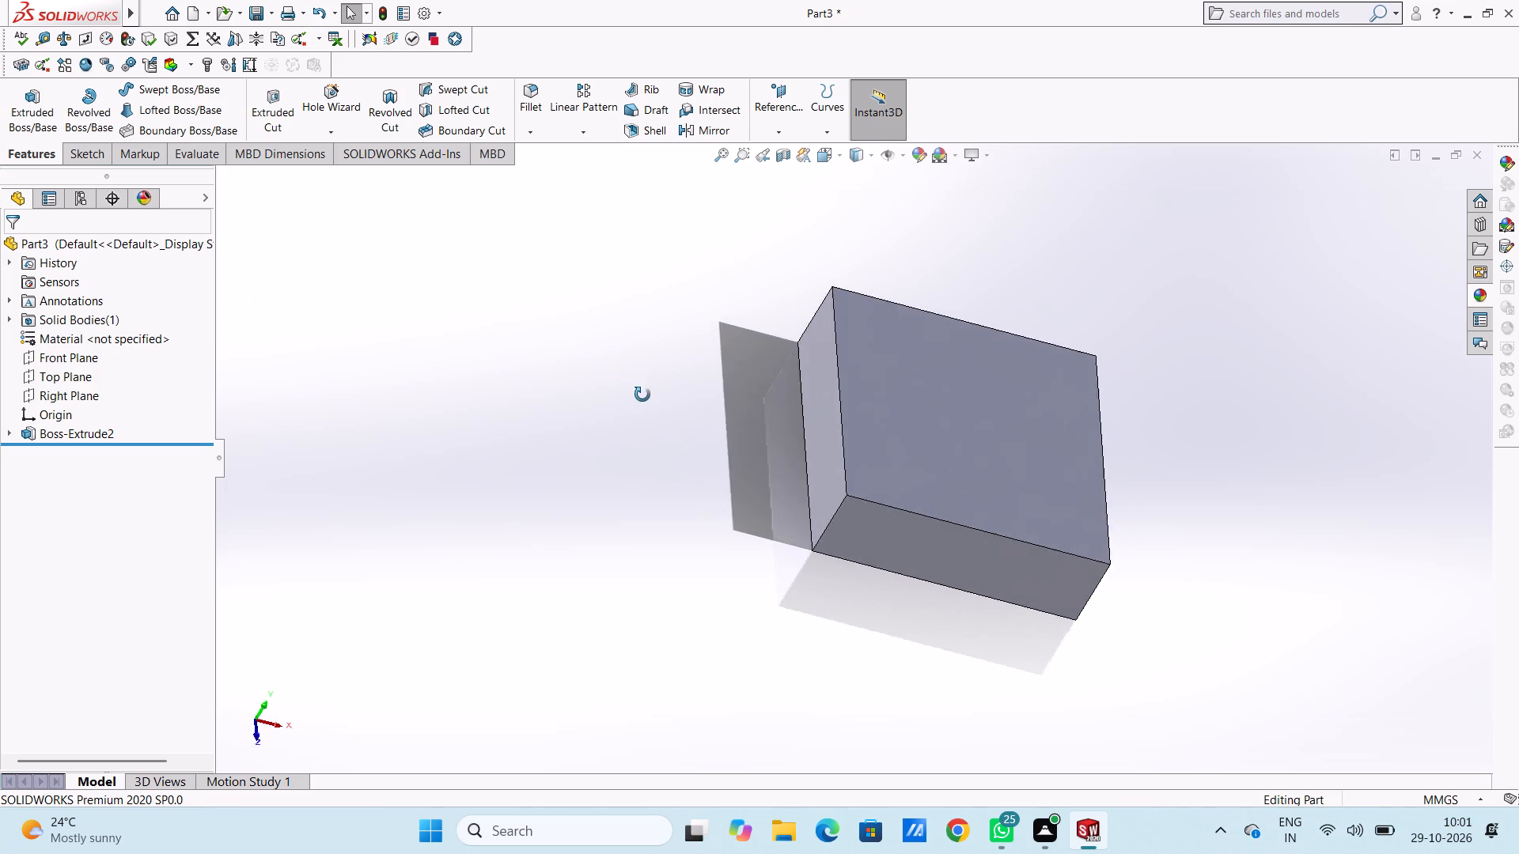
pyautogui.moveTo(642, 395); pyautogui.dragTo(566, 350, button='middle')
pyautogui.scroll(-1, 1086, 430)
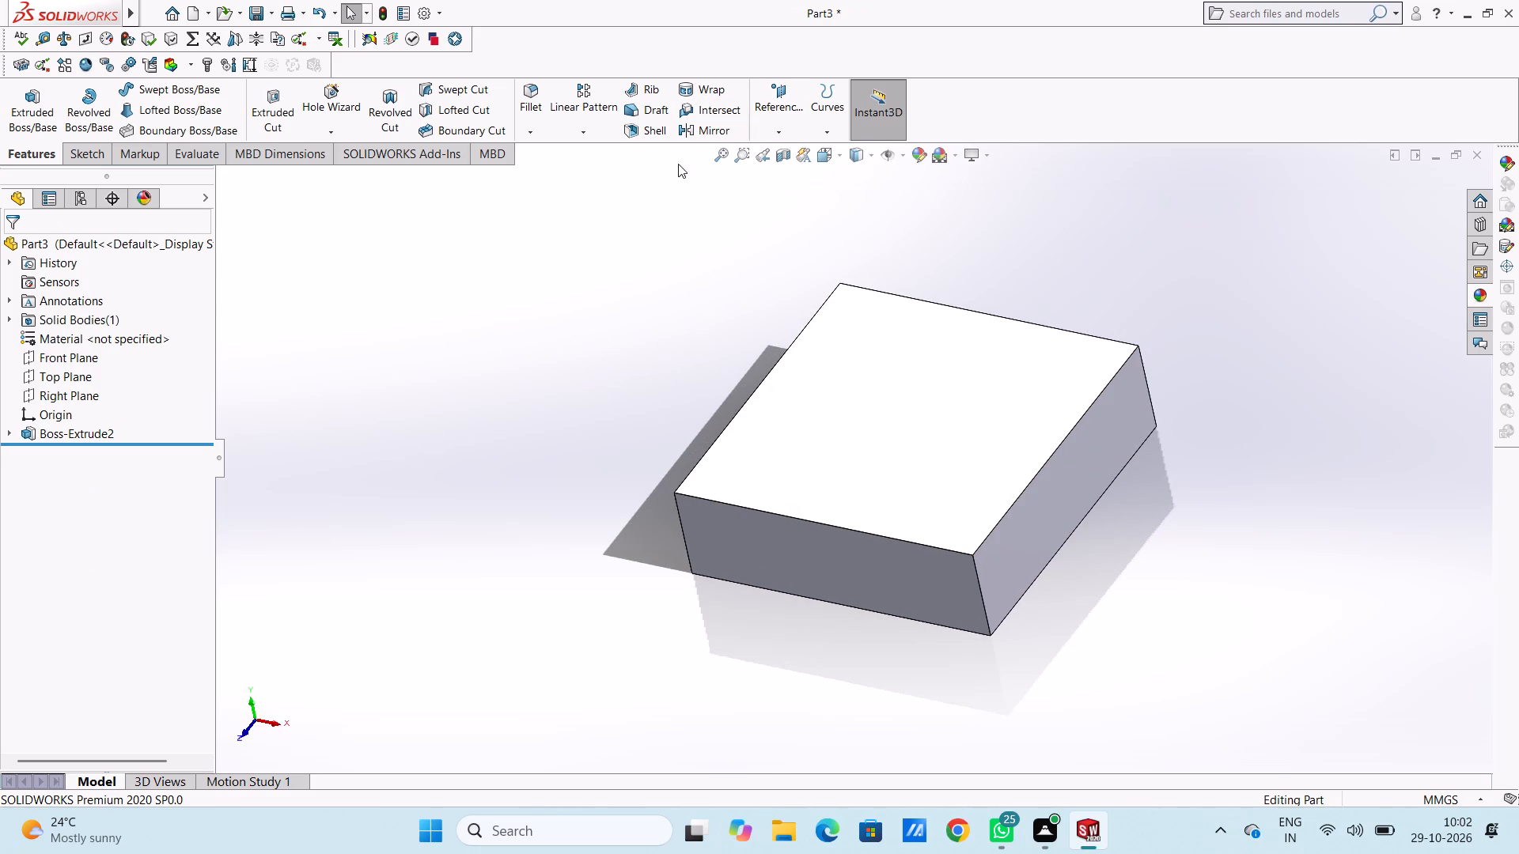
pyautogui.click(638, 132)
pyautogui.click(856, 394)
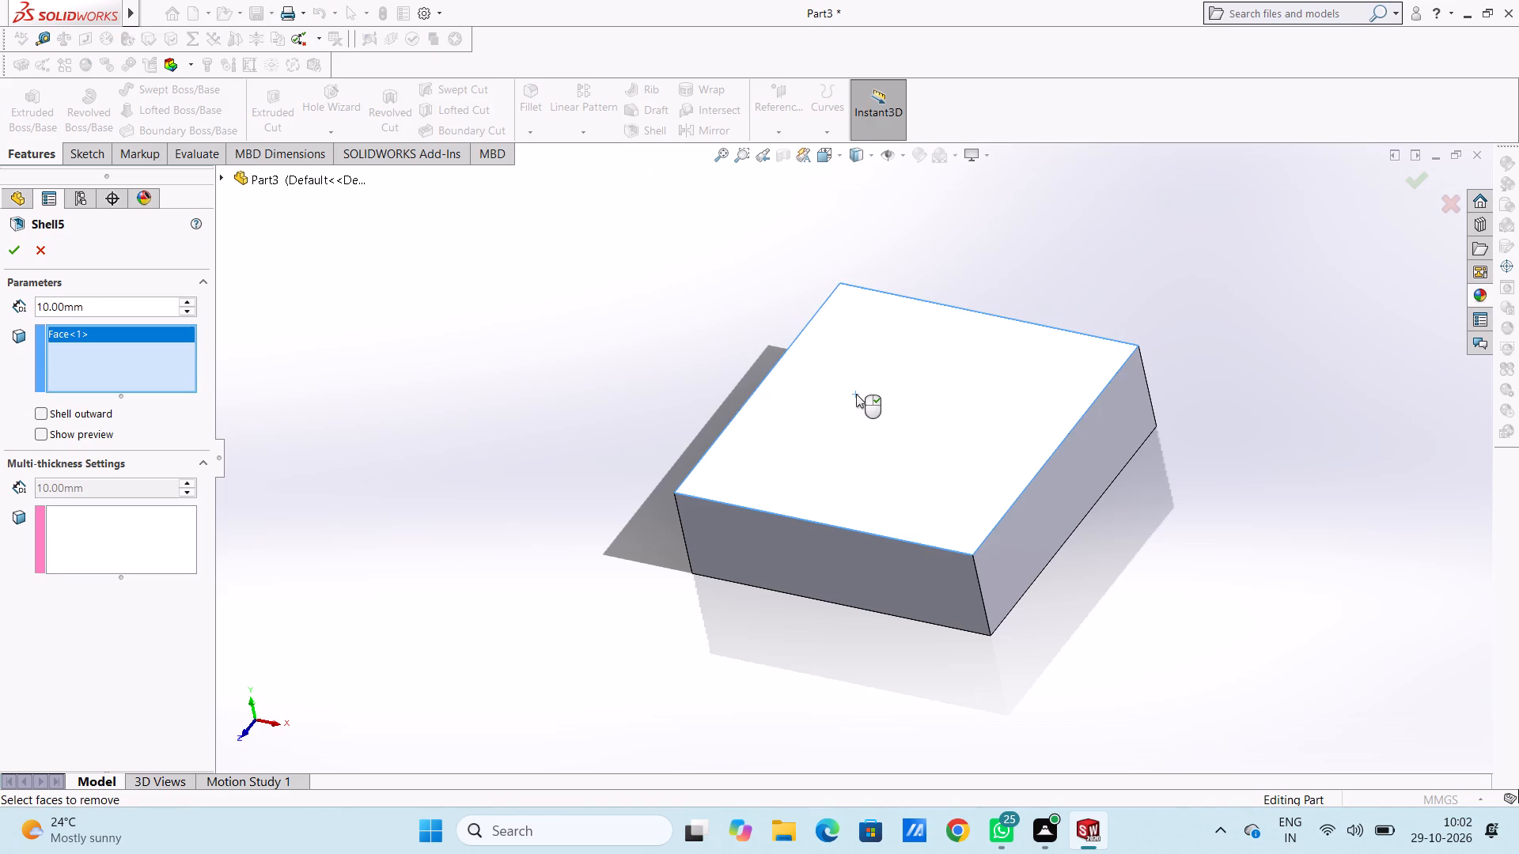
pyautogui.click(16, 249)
# Examine the open-top shelled block's cavity and walls from several angles.
pyautogui.moveTo(560, 391); pyautogui.dragTo(547, 368, button='middle')
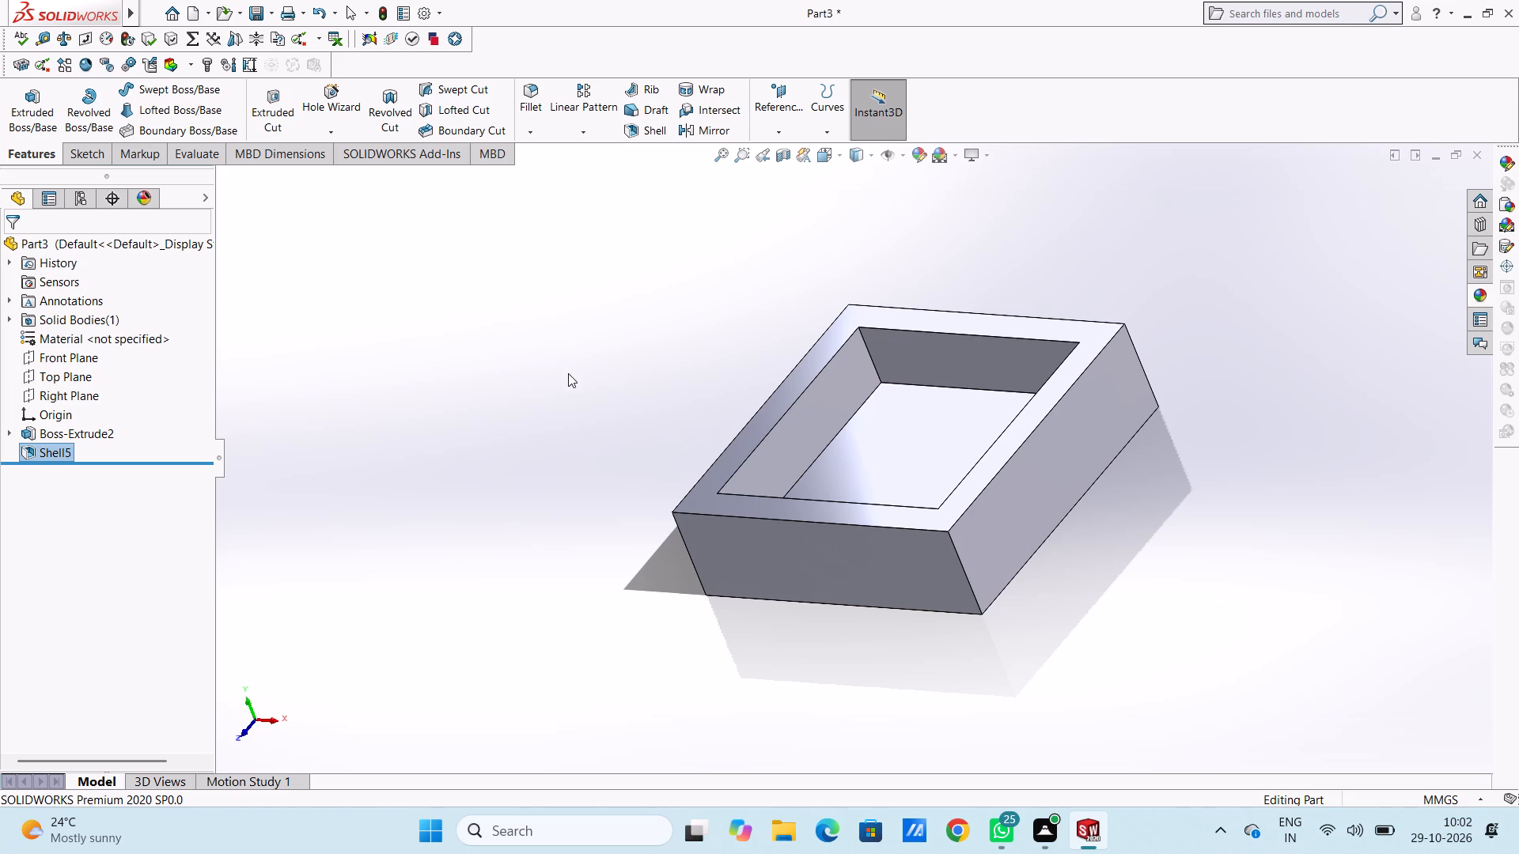
pyautogui.moveTo(509, 430); pyautogui.dragTo(513, 429, button='middle')
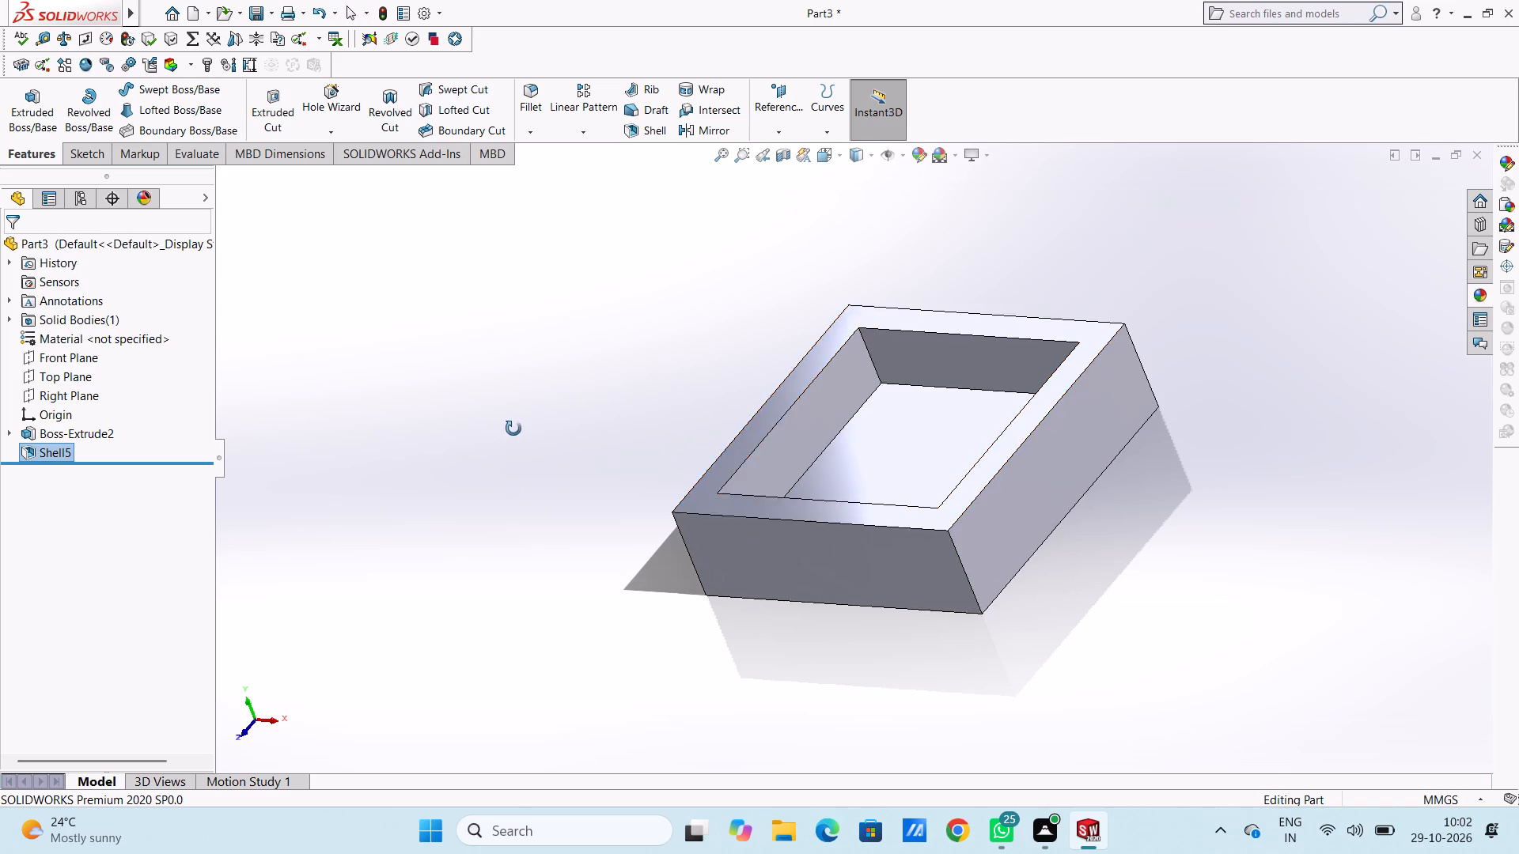
pyautogui.moveTo(513, 429); pyautogui.dragTo(468, 388, button='middle')
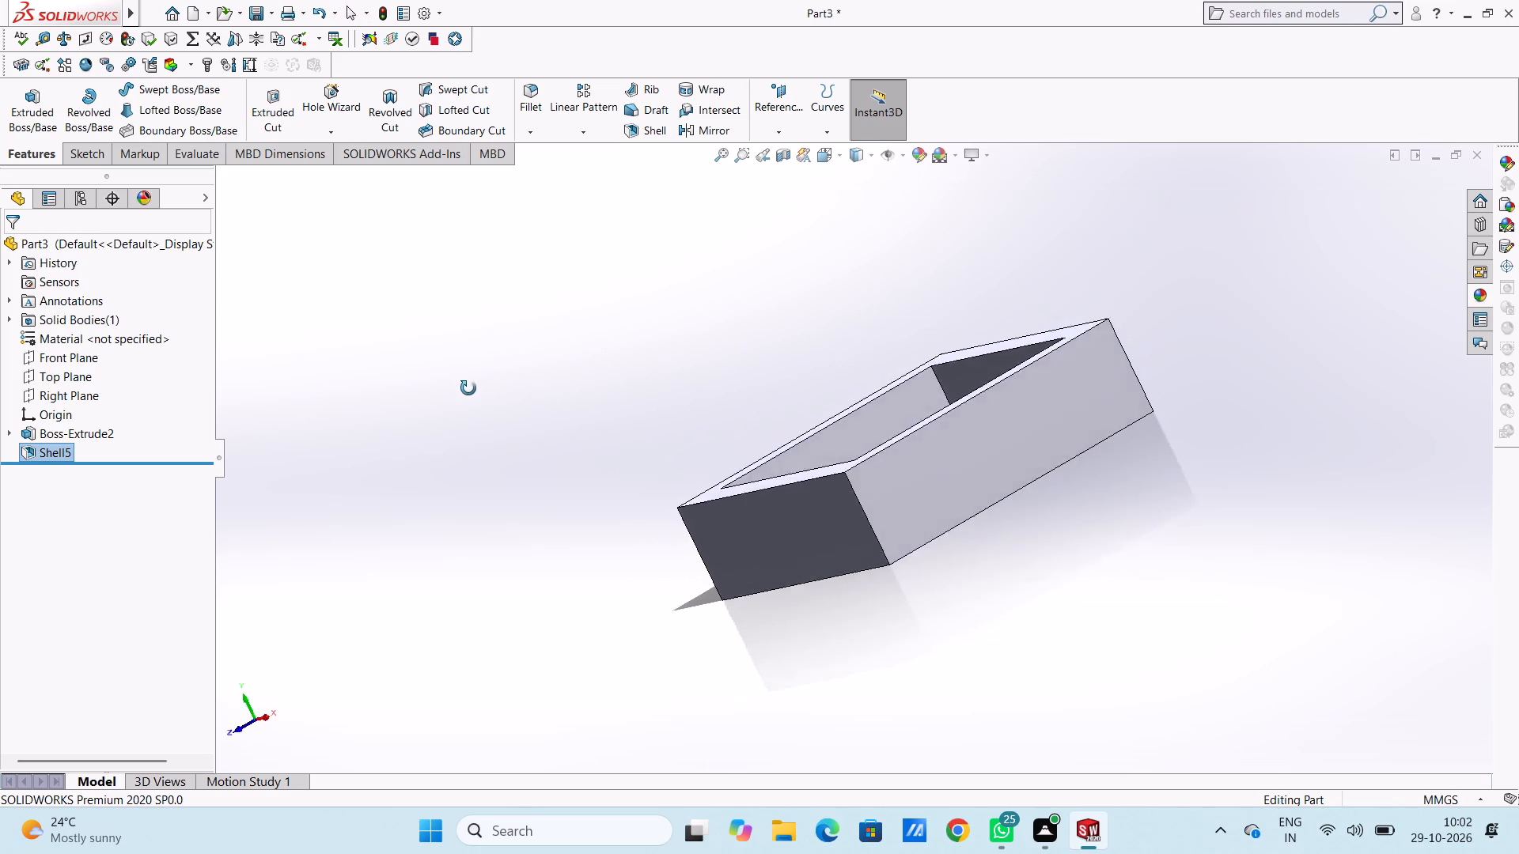
pyautogui.moveTo(468, 388); pyautogui.dragTo(608, 370, button='middle')
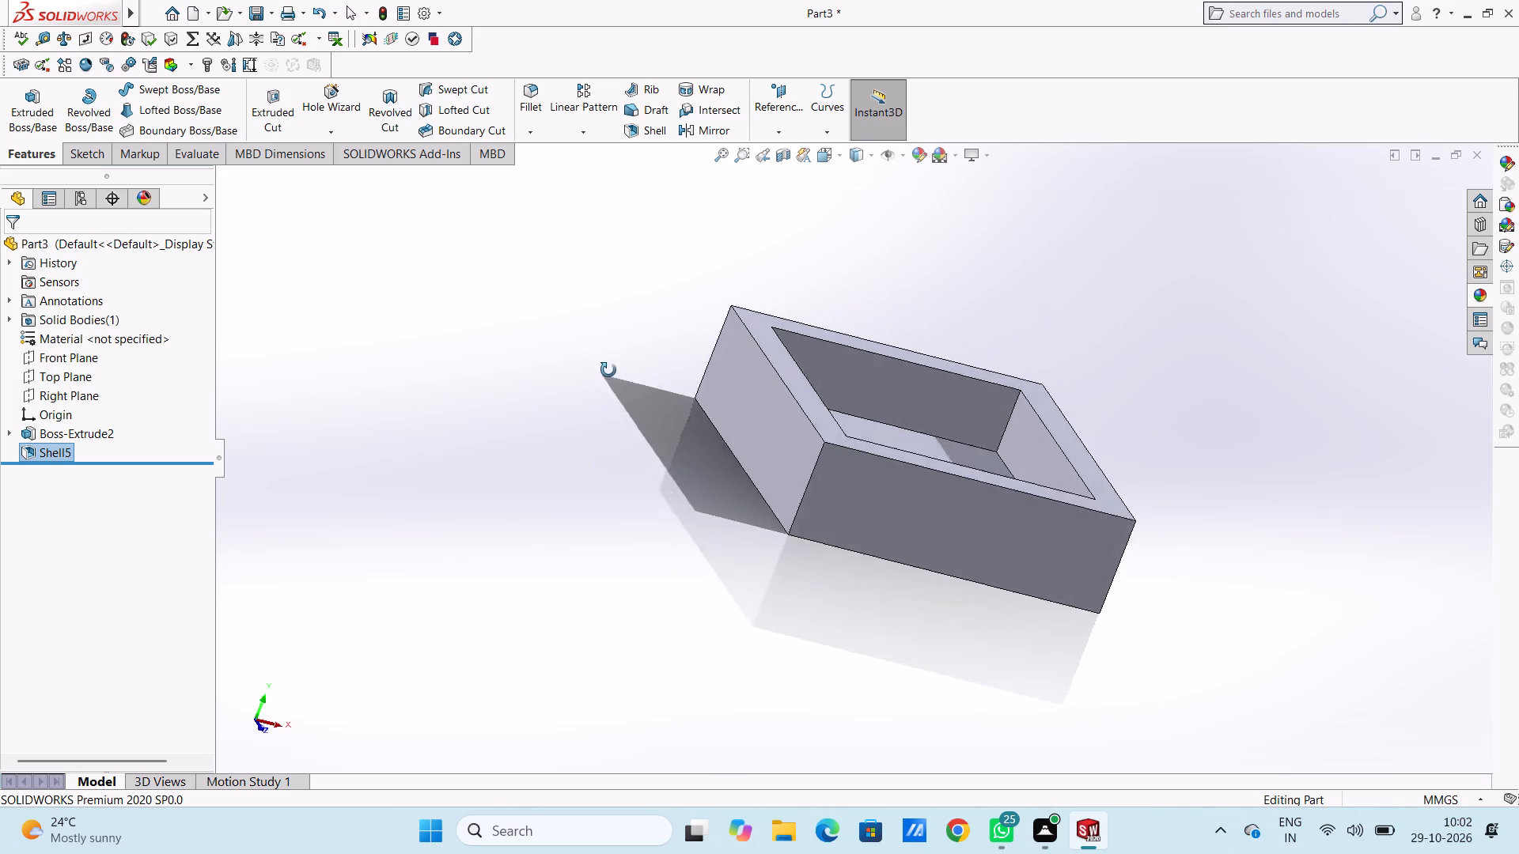
pyautogui.moveTo(608, 370); pyautogui.dragTo(506, 420, button='middle')
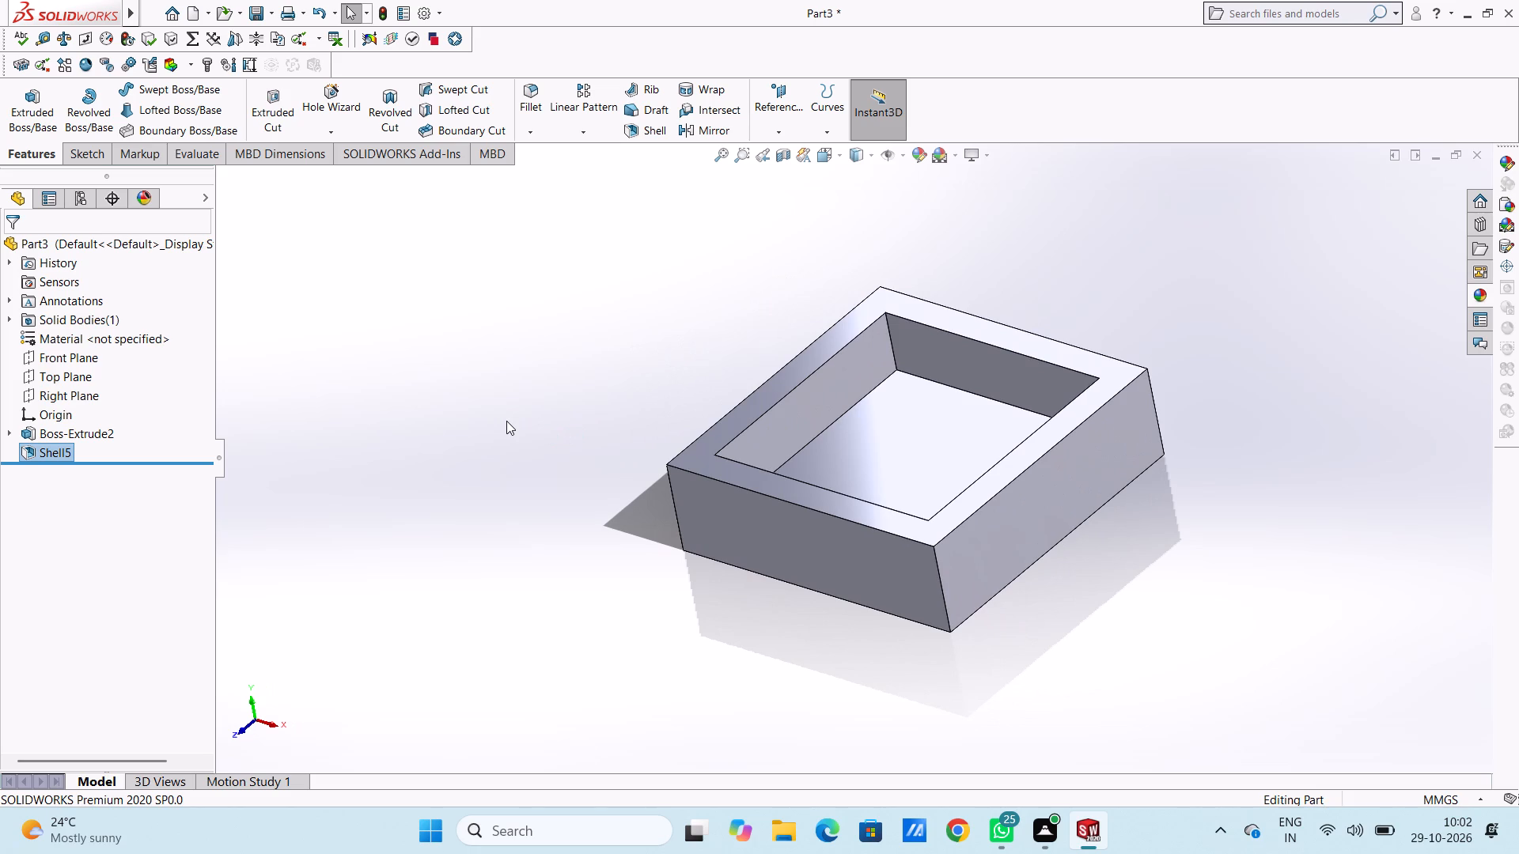
pyautogui.moveTo(594, 411); pyautogui.dragTo(580, 417, button='middle')
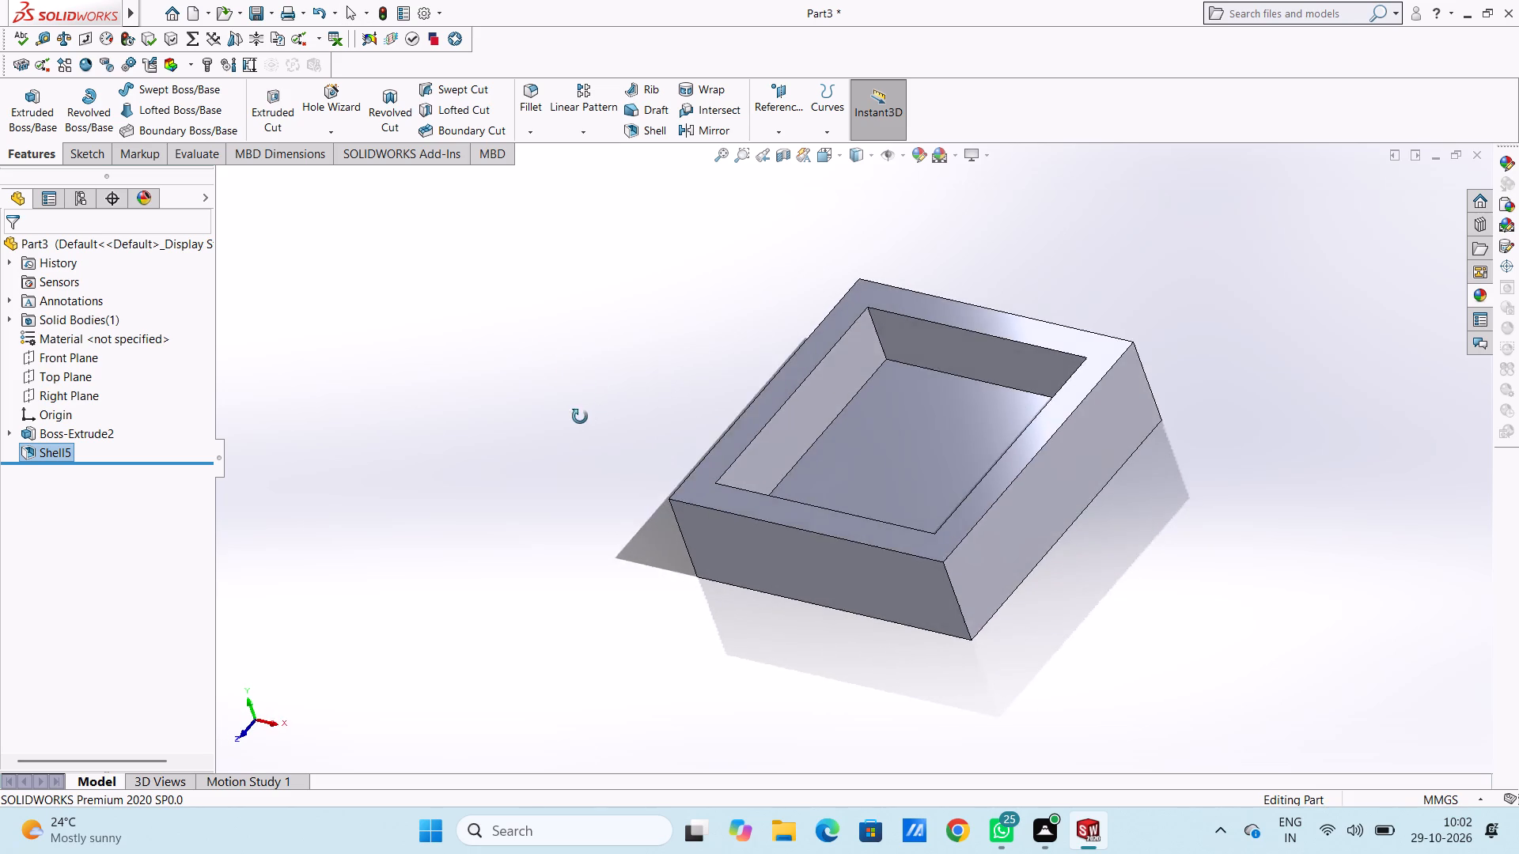
pyautogui.moveTo(580, 417); pyautogui.dragTo(608, 390, button='middle')
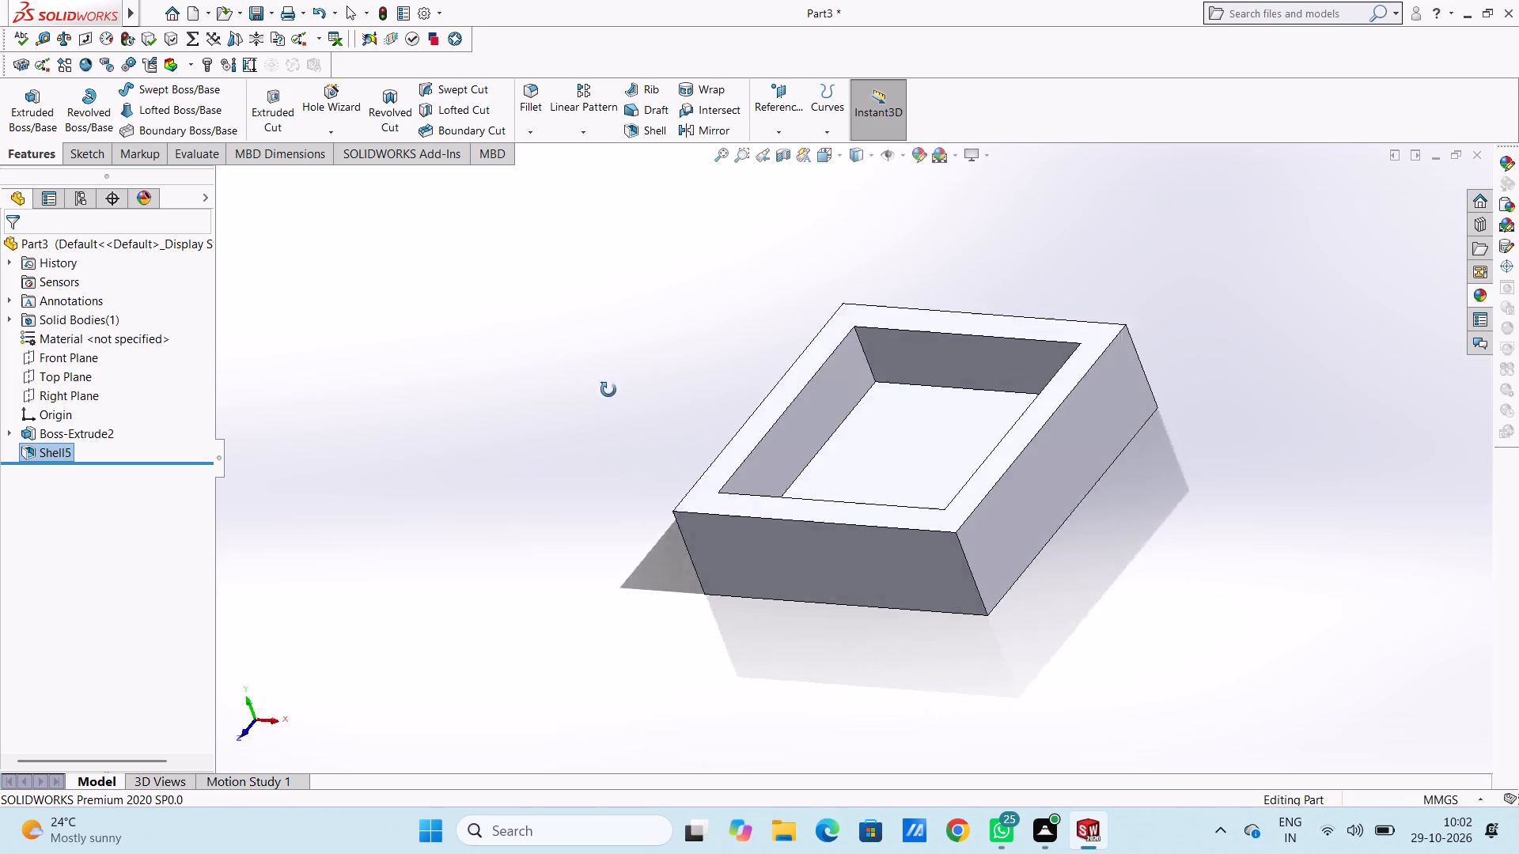
pyautogui.moveTo(608, 390); pyautogui.dragTo(627, 408, button='middle')
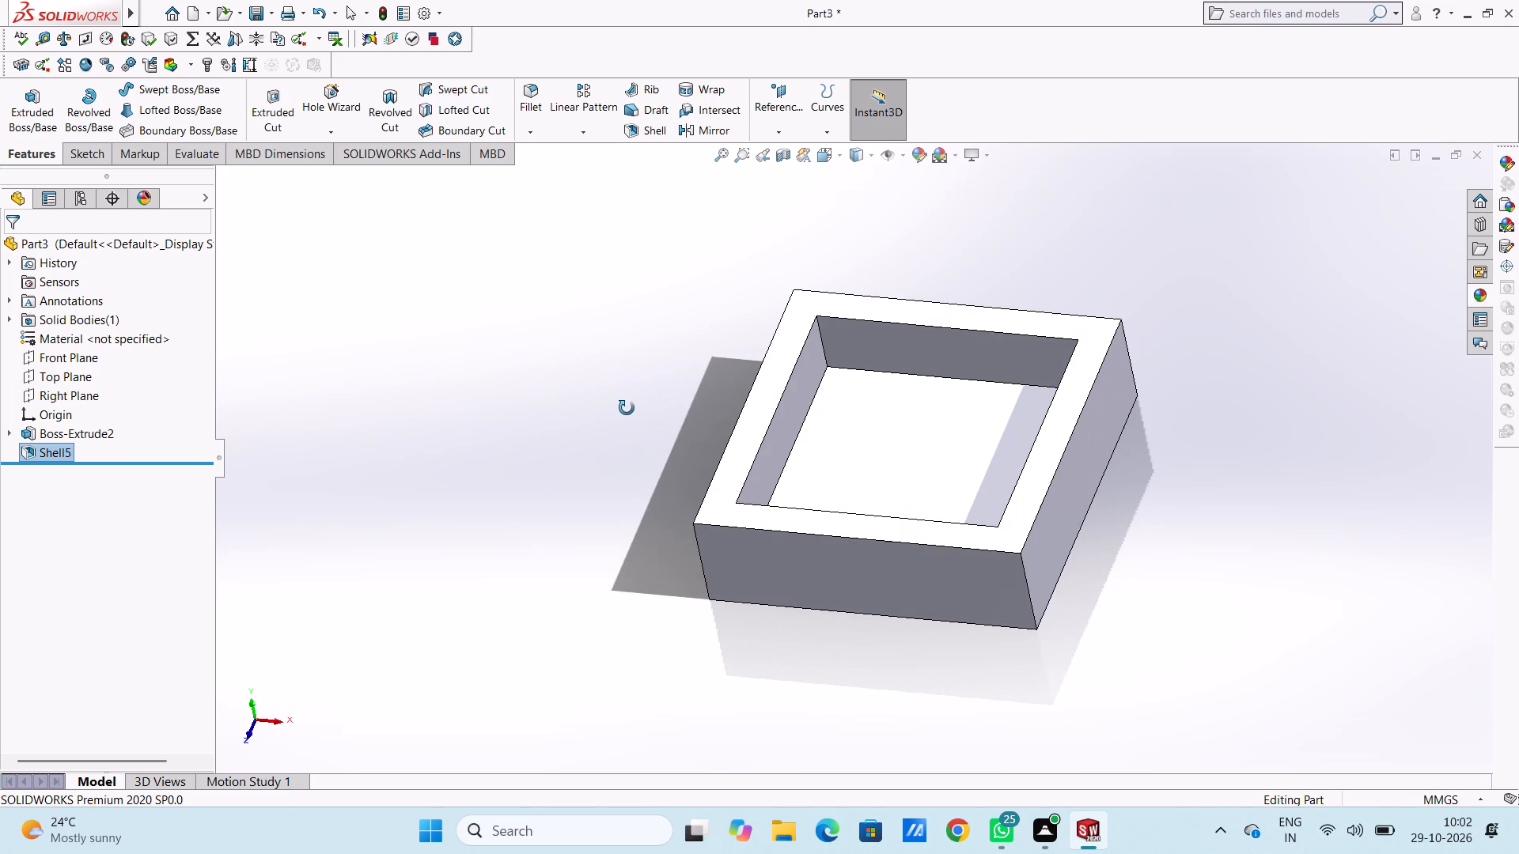
pyautogui.moveTo(627, 408); pyautogui.dragTo(672, 406, button='middle')
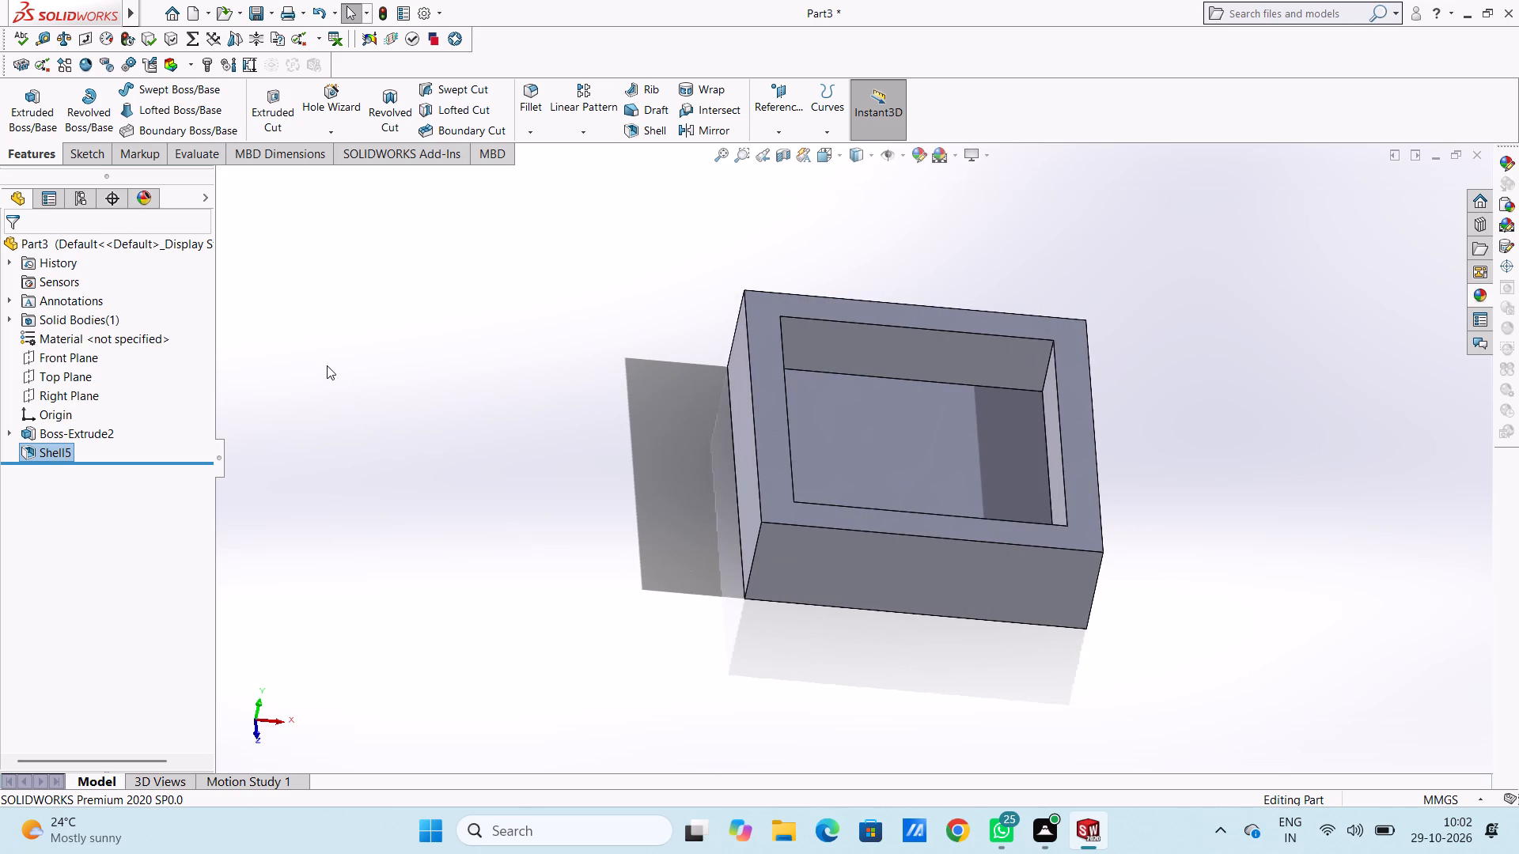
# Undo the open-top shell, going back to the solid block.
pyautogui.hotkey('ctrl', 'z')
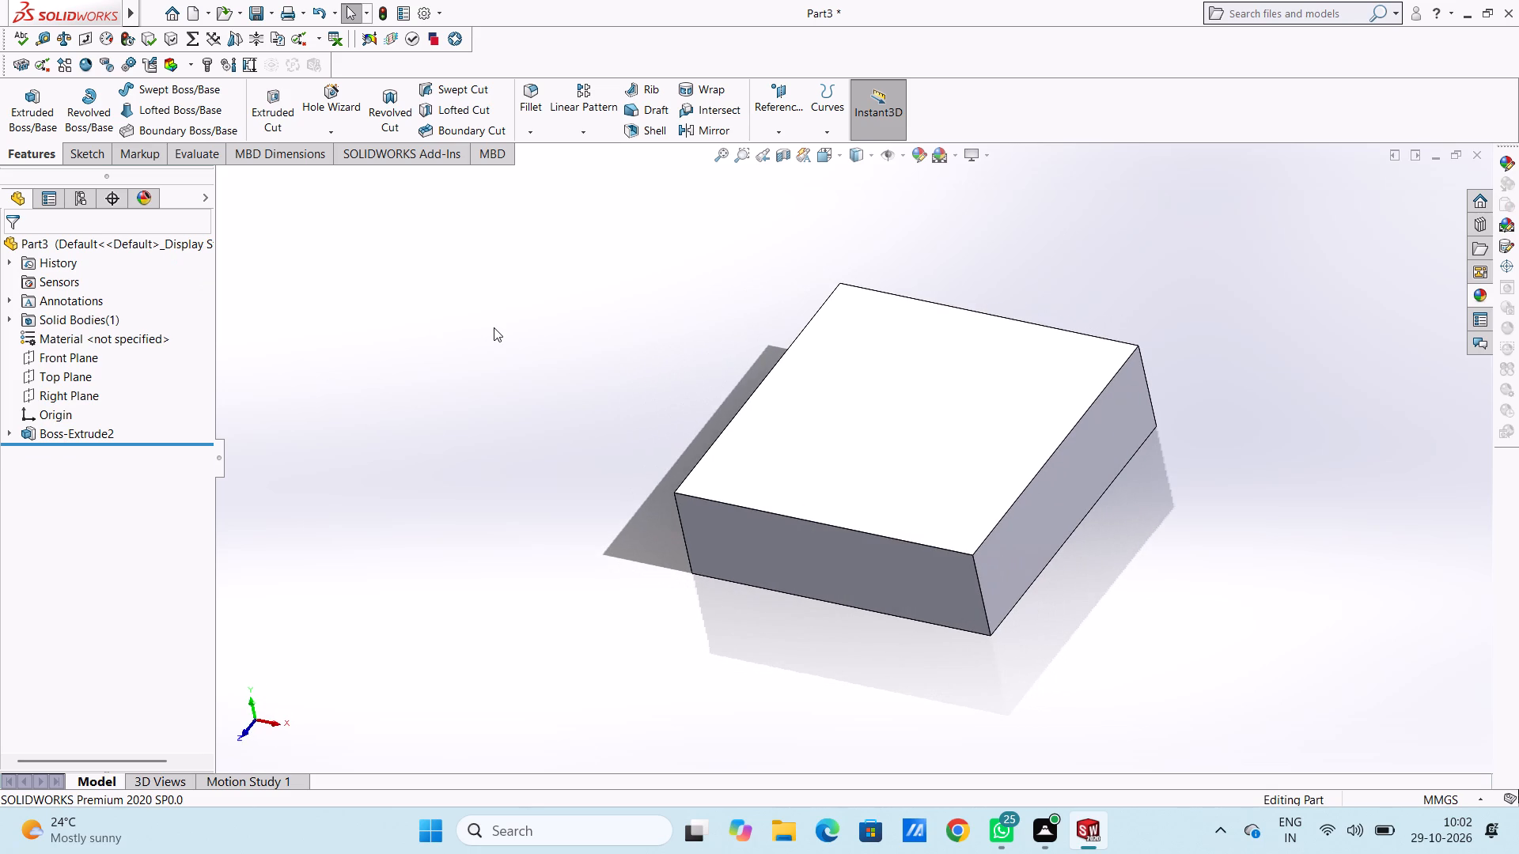
# Shell the solid block with a 10 mm wall thickness, removing its bottom face.
pyautogui.hotkey('ctrl', '6')
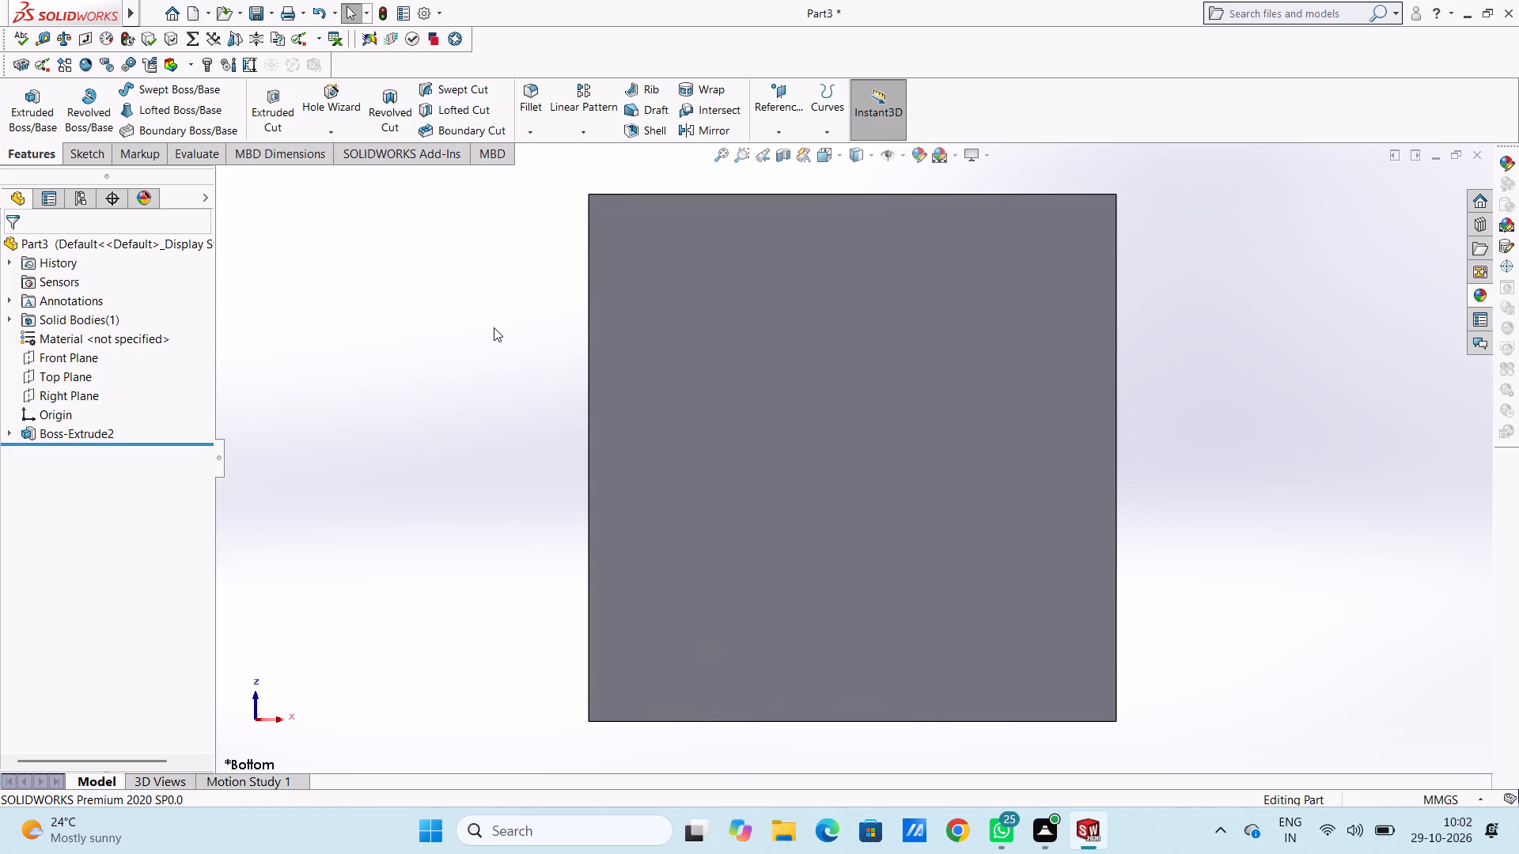
pyautogui.scroll(3, 783, 454)
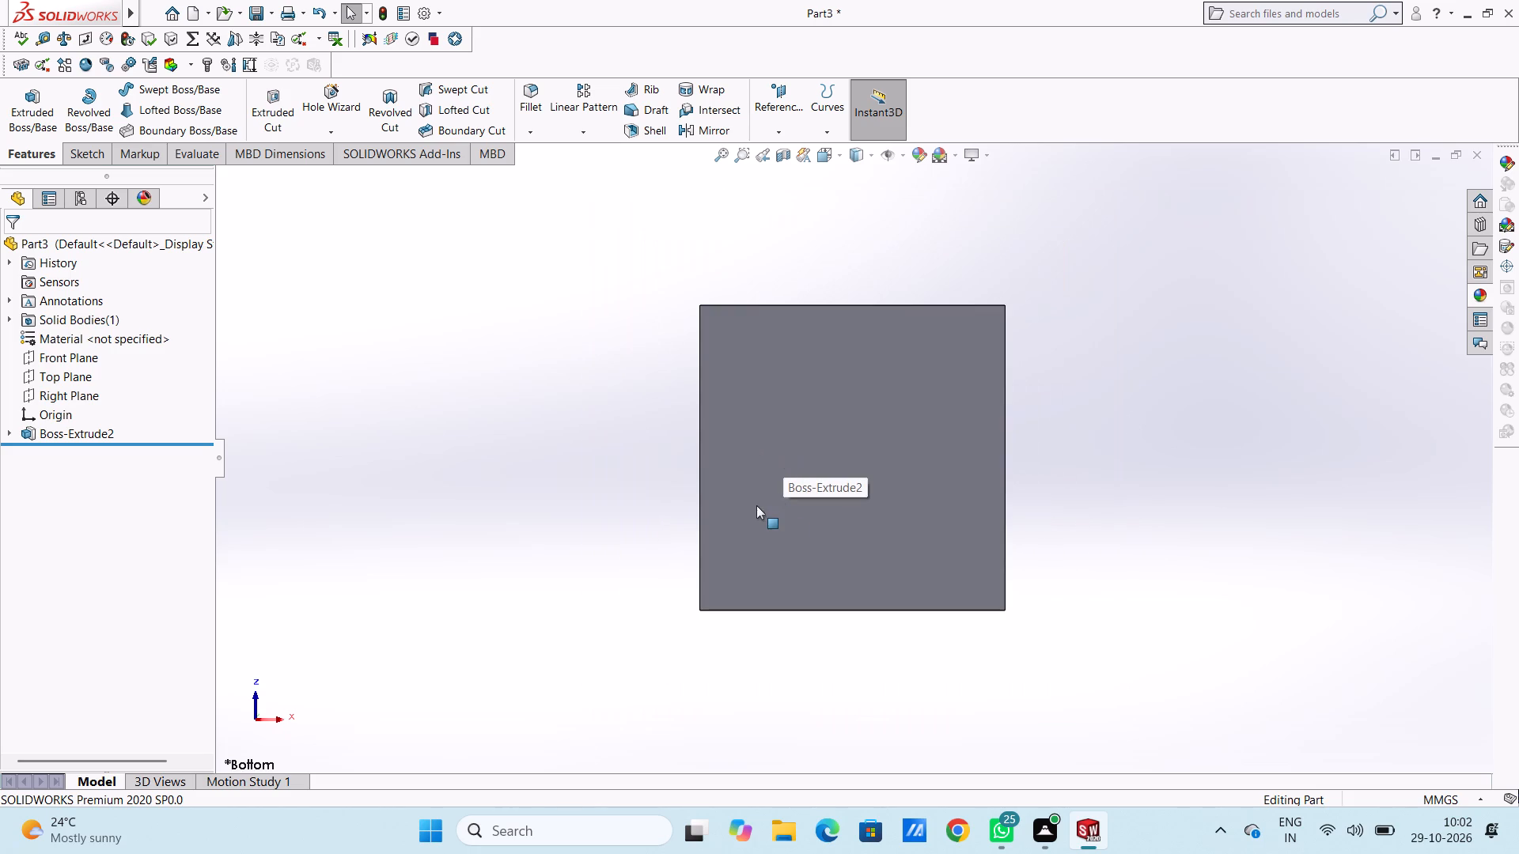
pyautogui.scroll(-1, 882, 540)
pyautogui.scroll(2, 882, 540)
pyautogui.scroll(-1, 845, 575)
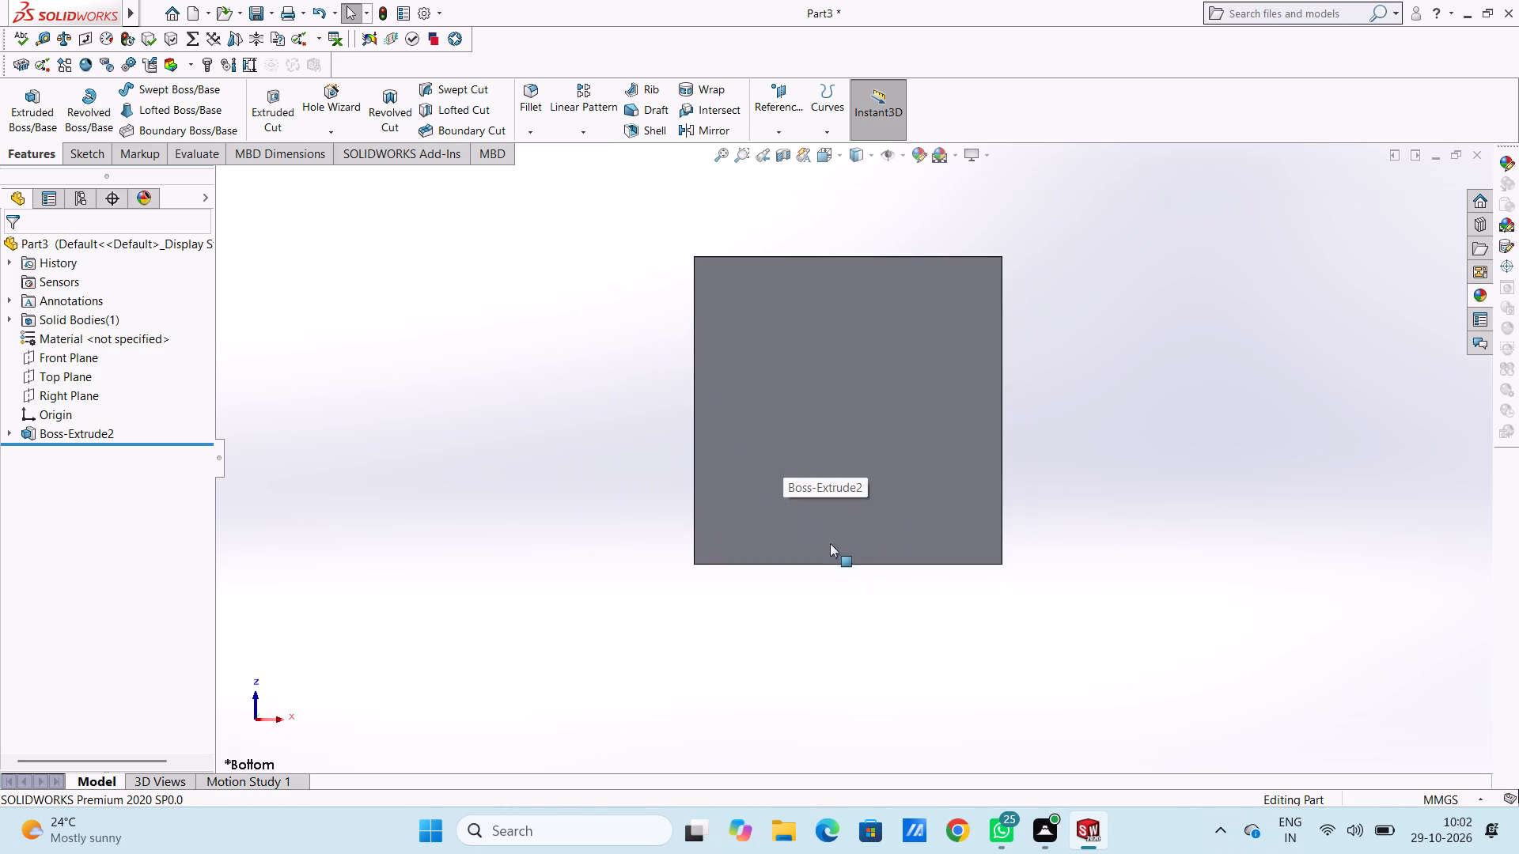
pyautogui.click(641, 135)
pyautogui.click(801, 378)
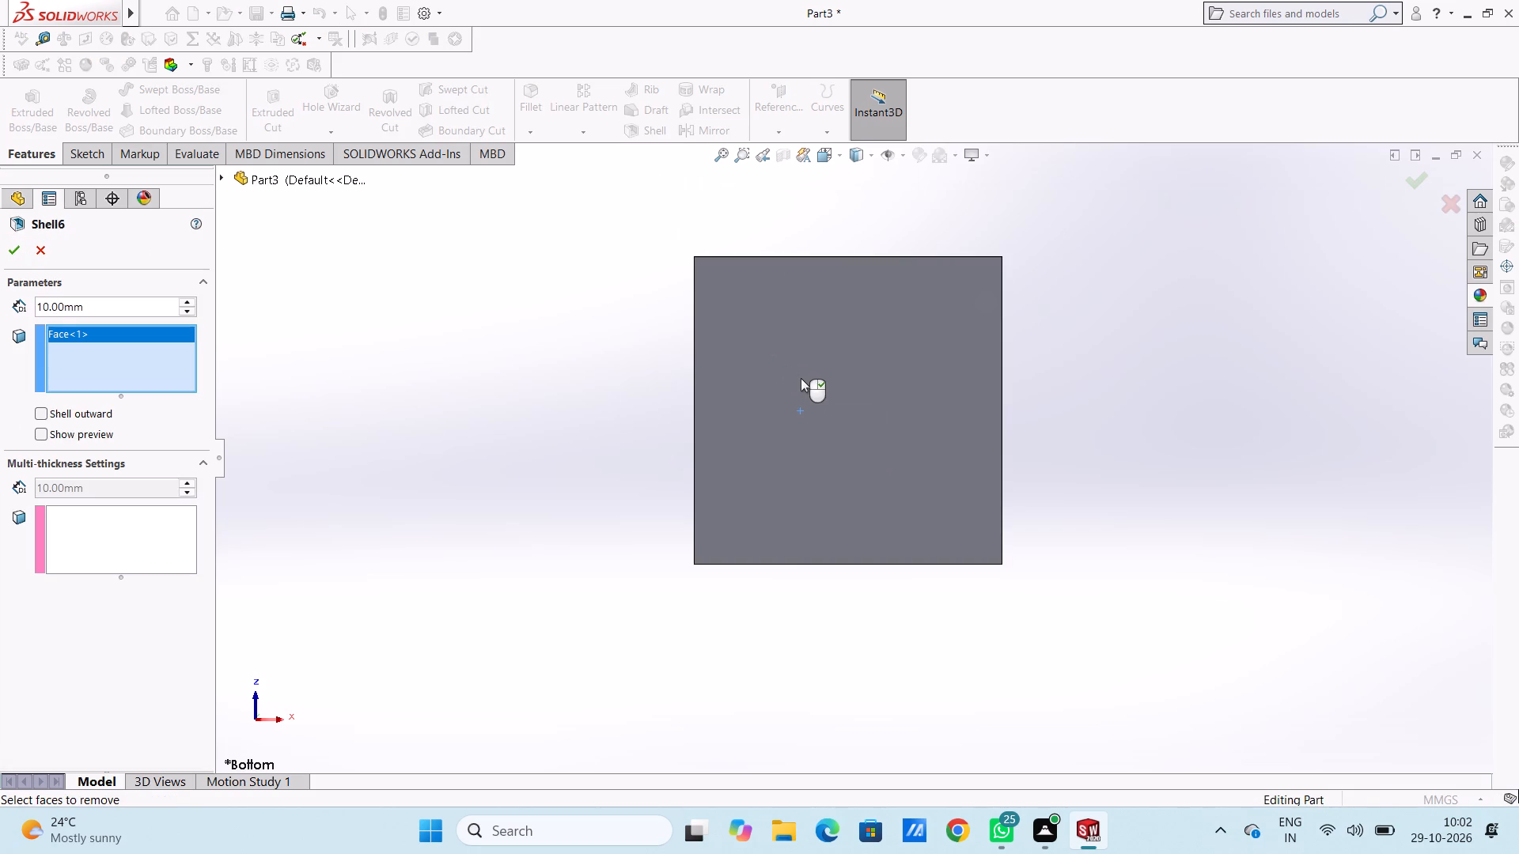
pyautogui.click(21, 251)
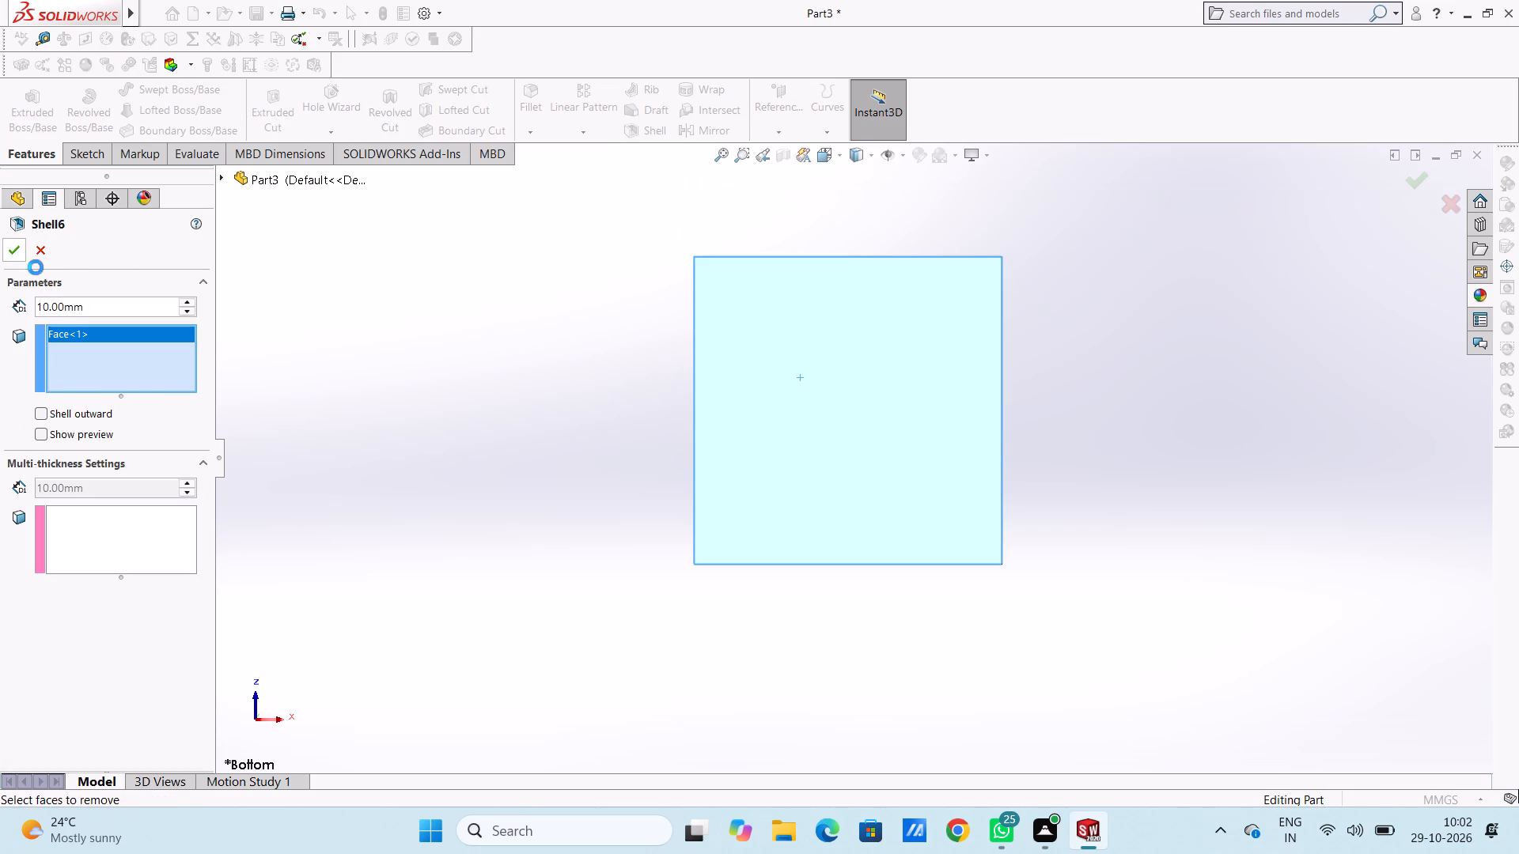
# Start a sketch on the closed top face of the shelled block, seen from the Top view.
pyautogui.moveTo(516, 525); pyautogui.dragTo(634, 509, button='middle')
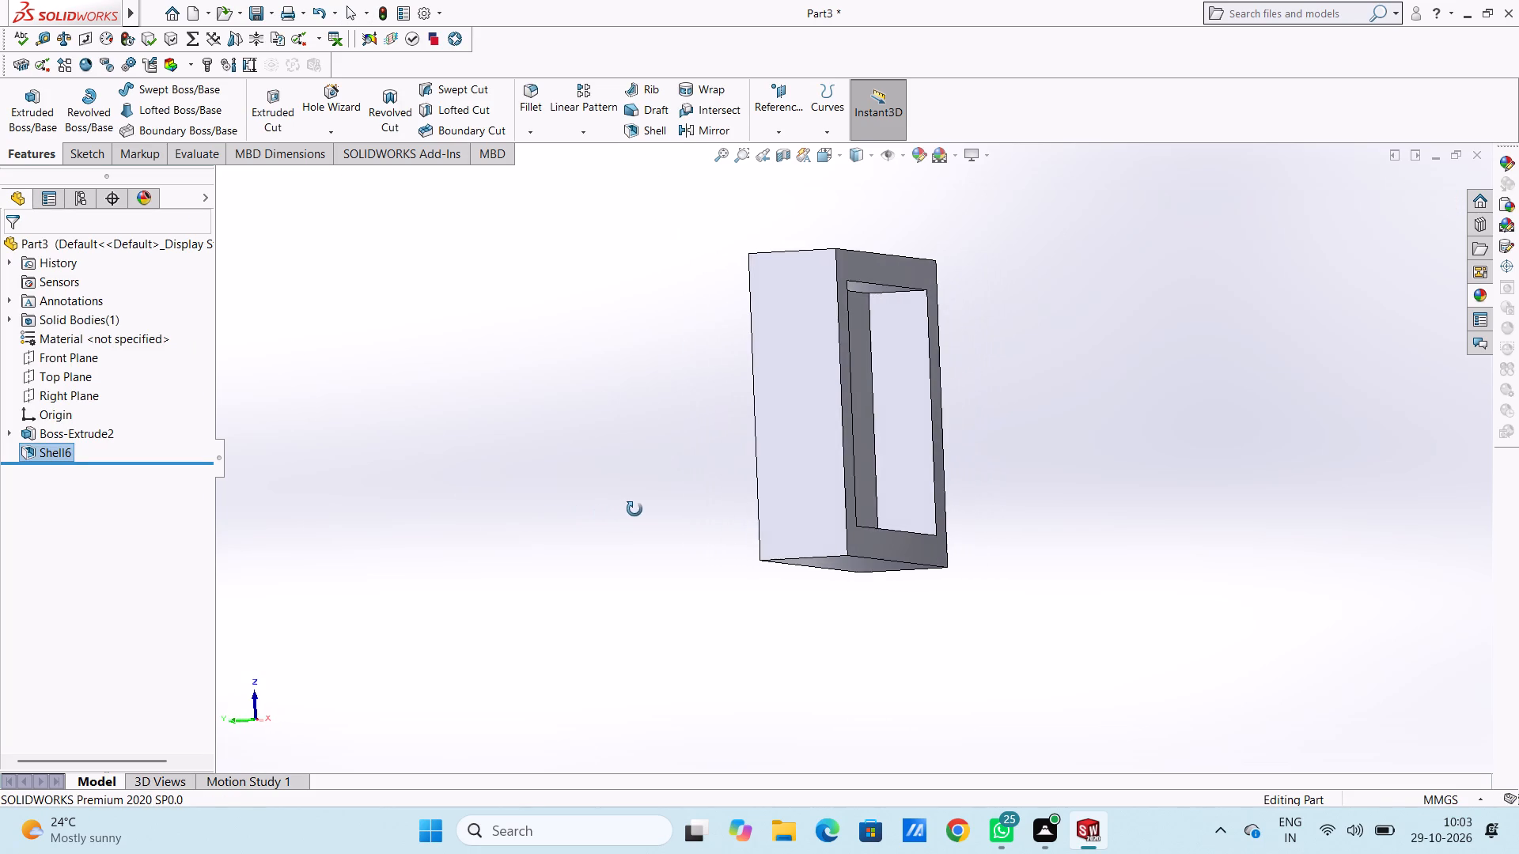
pyautogui.moveTo(634, 509); pyautogui.dragTo(512, 653, button='middle')
pyautogui.moveTo(566, 455); pyautogui.dragTo(541, 565, button='middle')
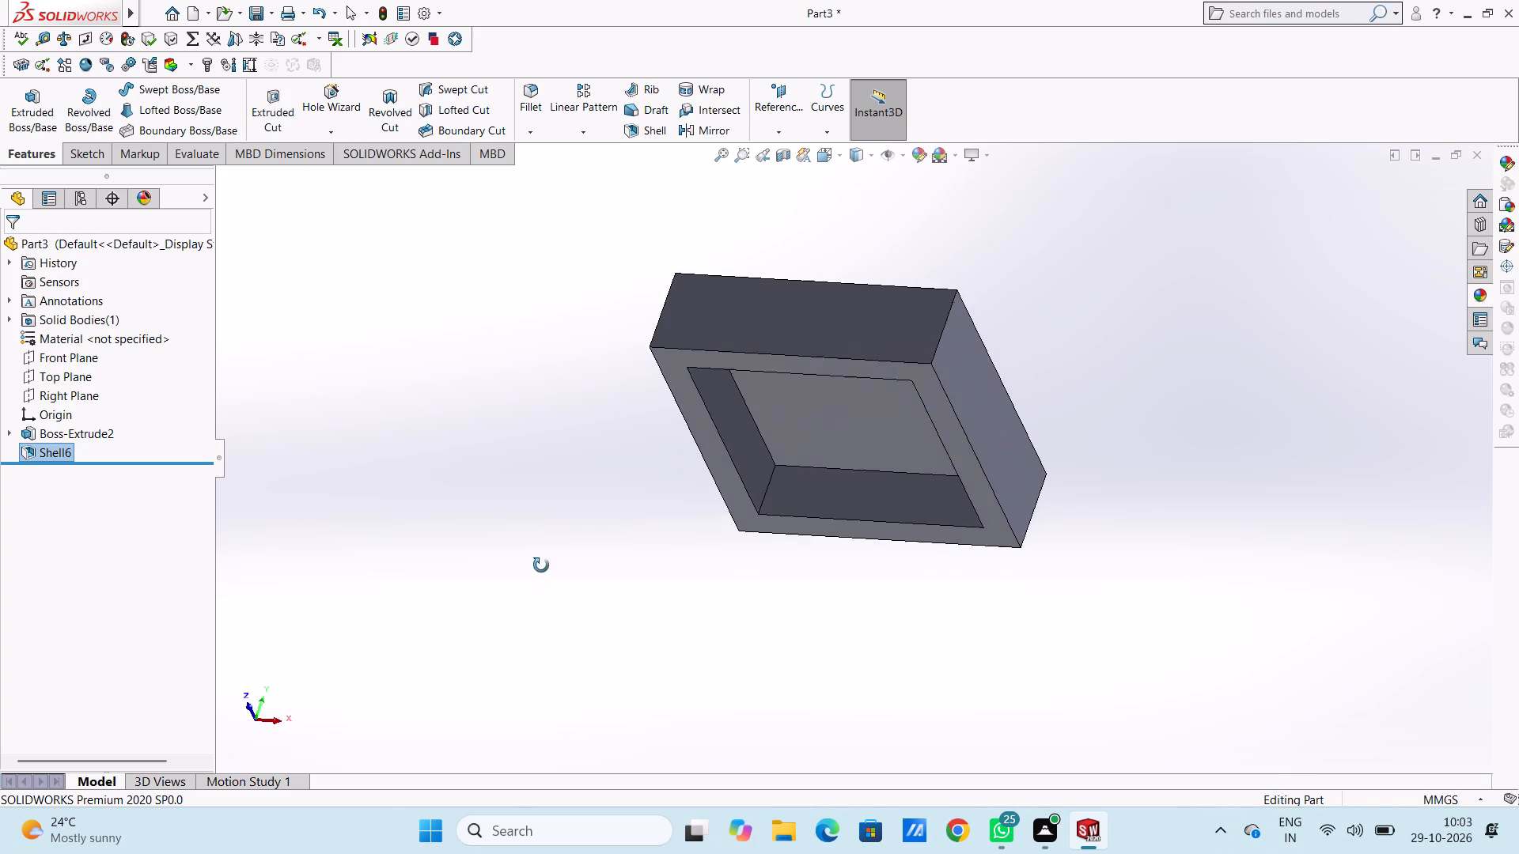
pyautogui.moveTo(541, 565); pyautogui.dragTo(542, 576, button='middle')
pyautogui.moveTo(556, 433); pyautogui.dragTo(596, 543, button='middle')
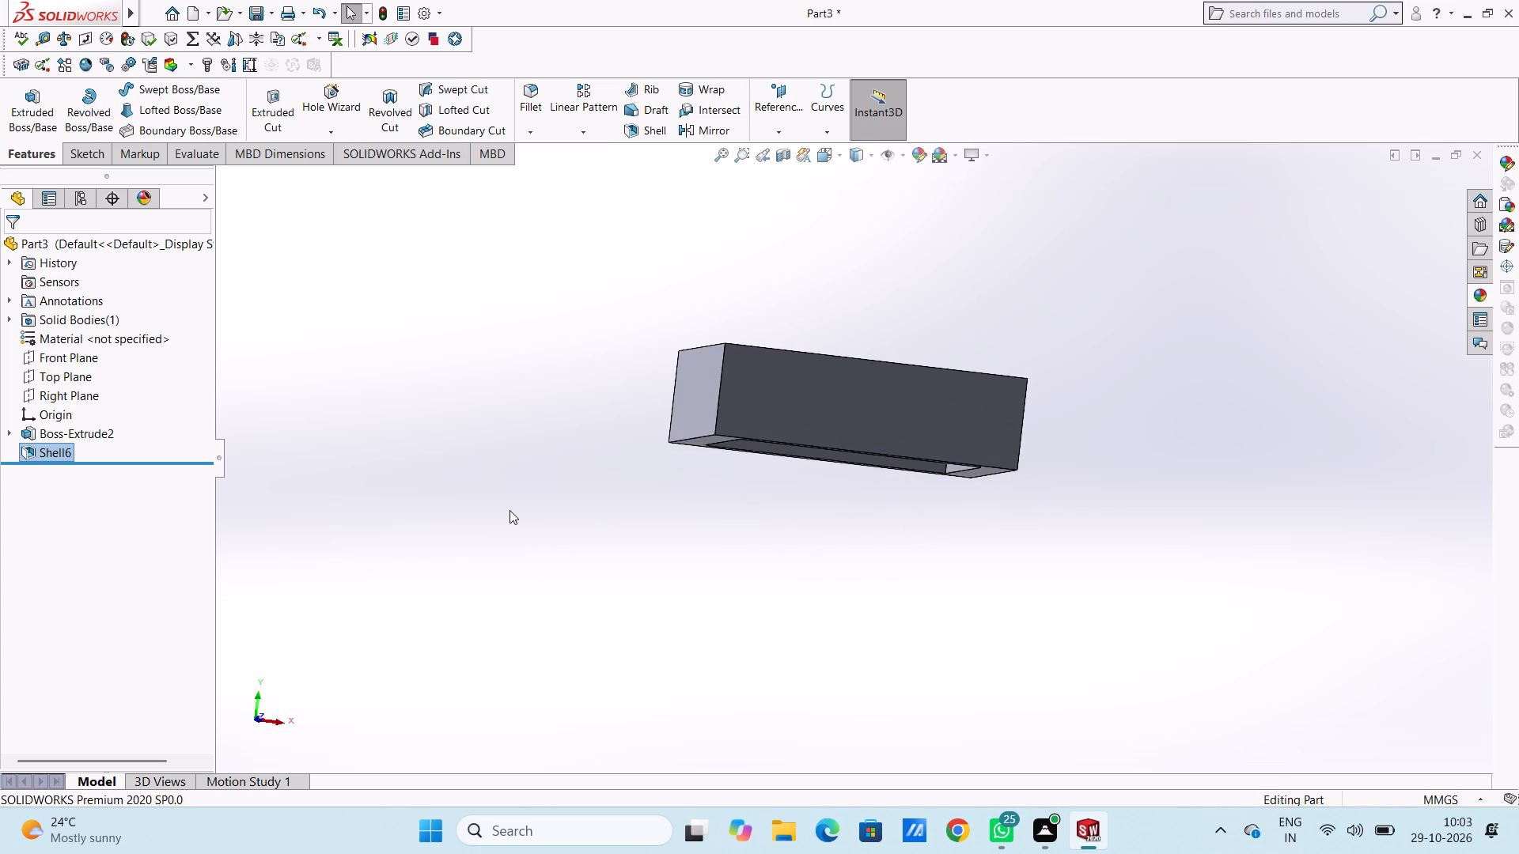
pyautogui.hotkey('ctrl', '5')
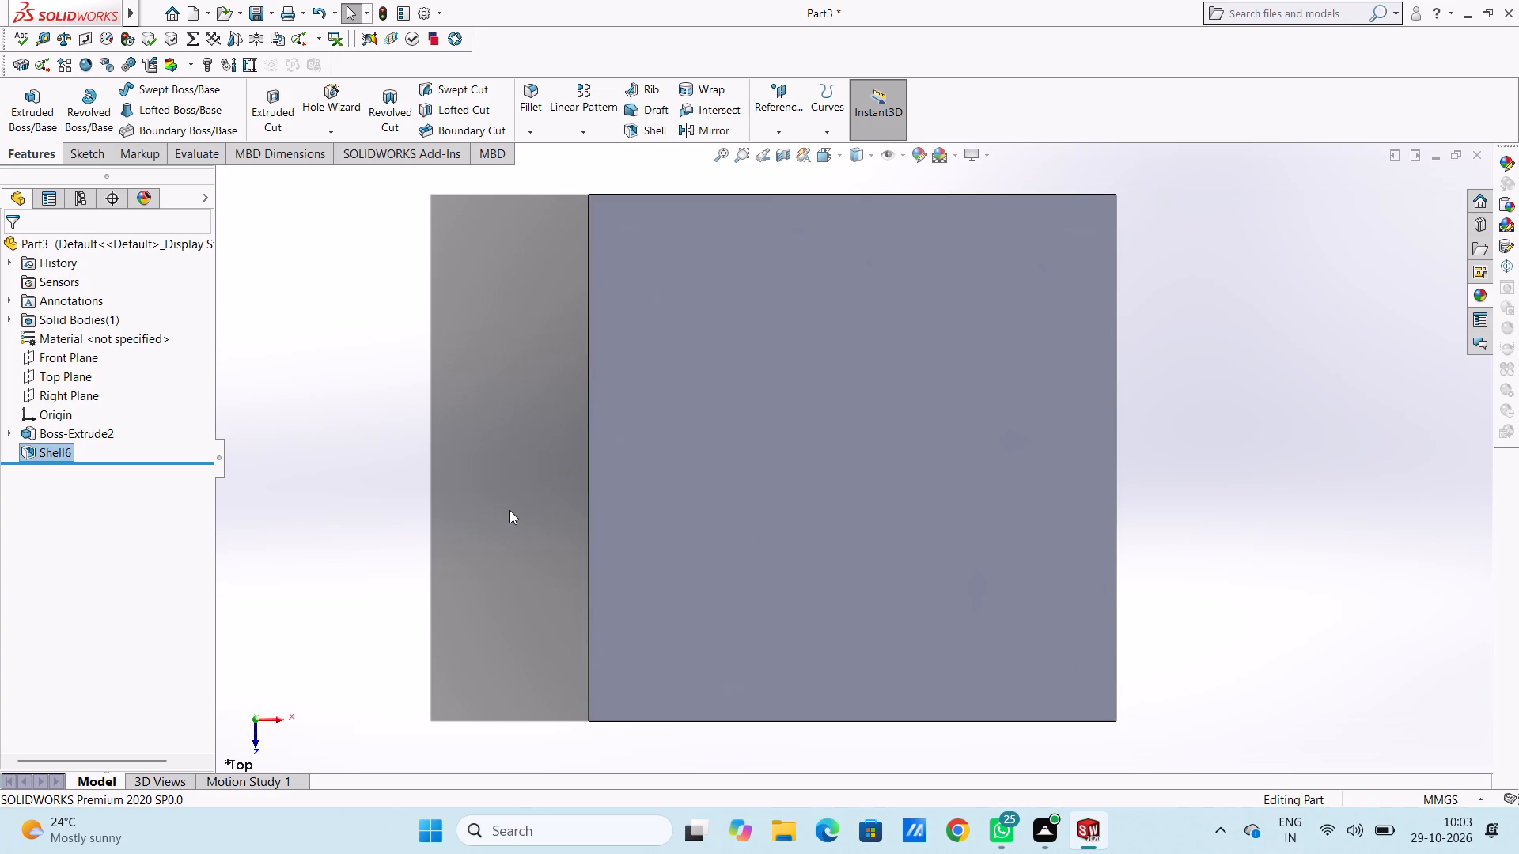
pyautogui.scroll(4, 877, 441)
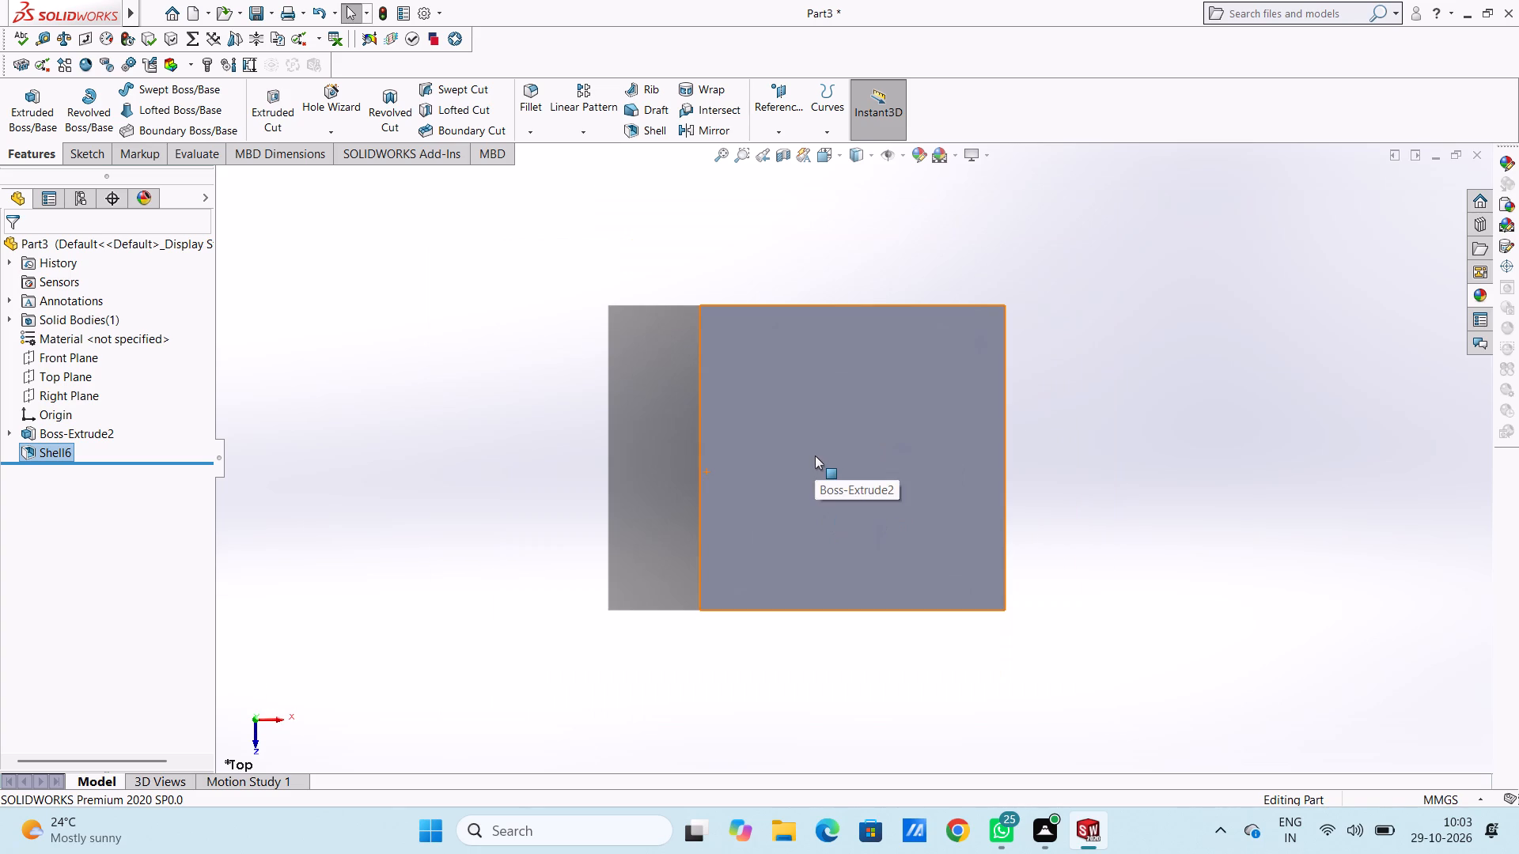
pyautogui.click(815, 455)
pyautogui.click(882, 410)
pyautogui.click(803, 258)
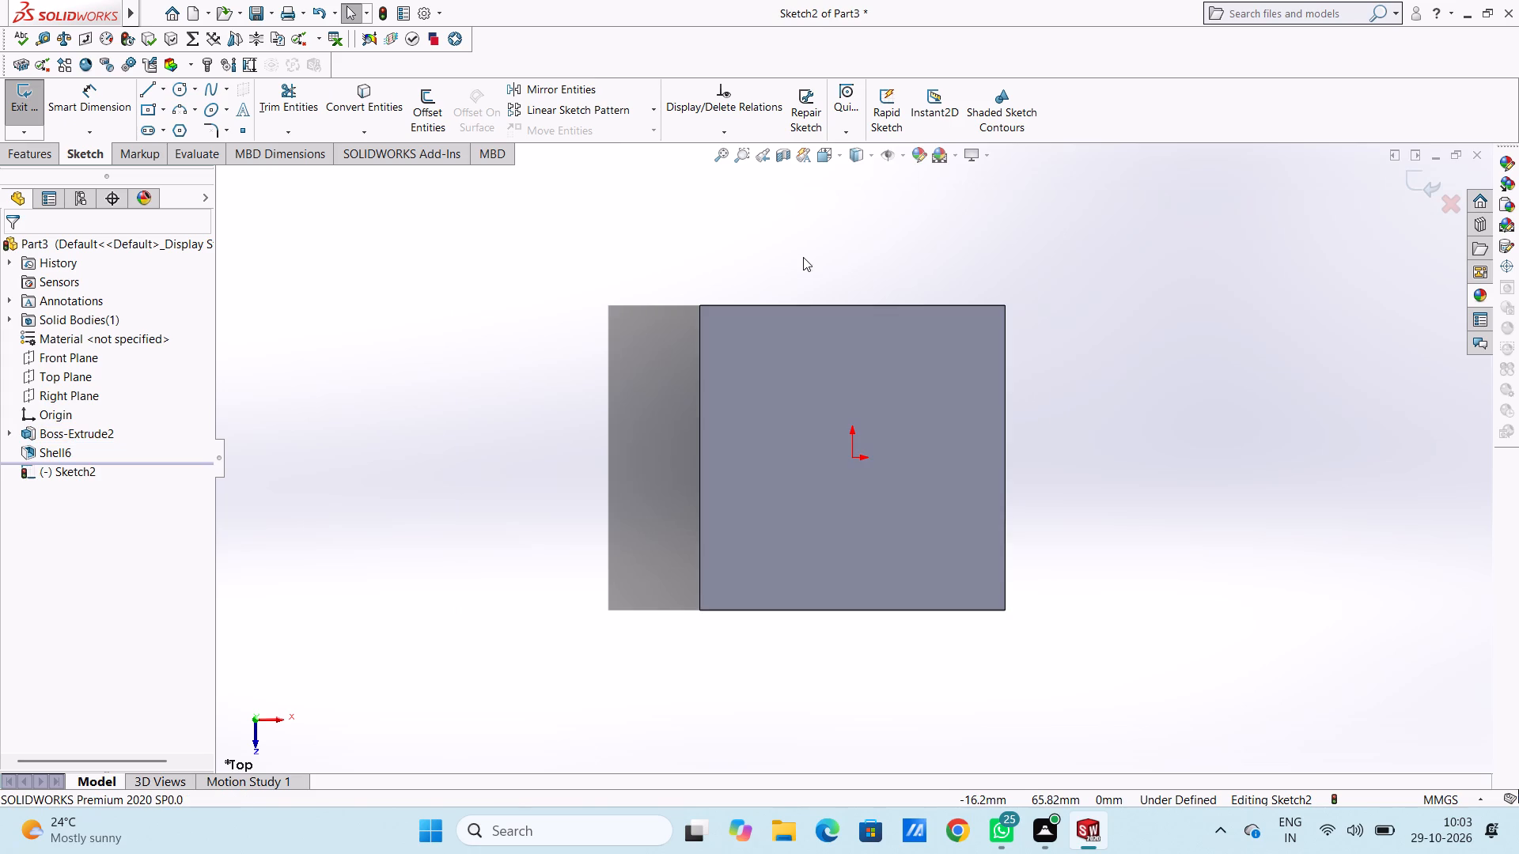
# Sketch a 90 × 90 mm center rectangle on the top face, centred on the origin.
pyautogui.scroll(-2, 836, 554)
pyautogui.scroll(2, 836, 554)
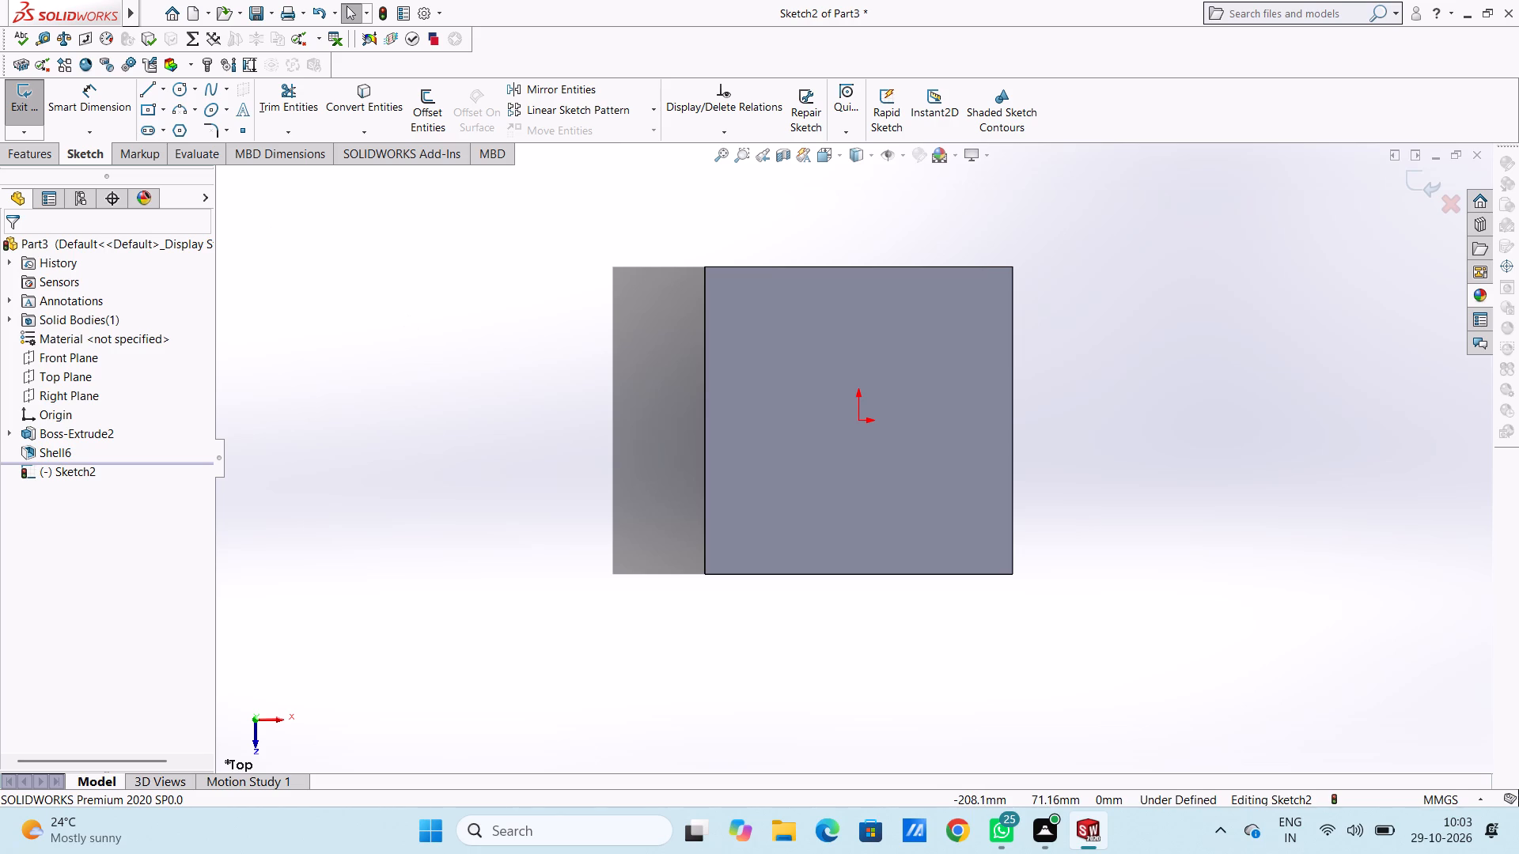
pyautogui.click(148, 105)
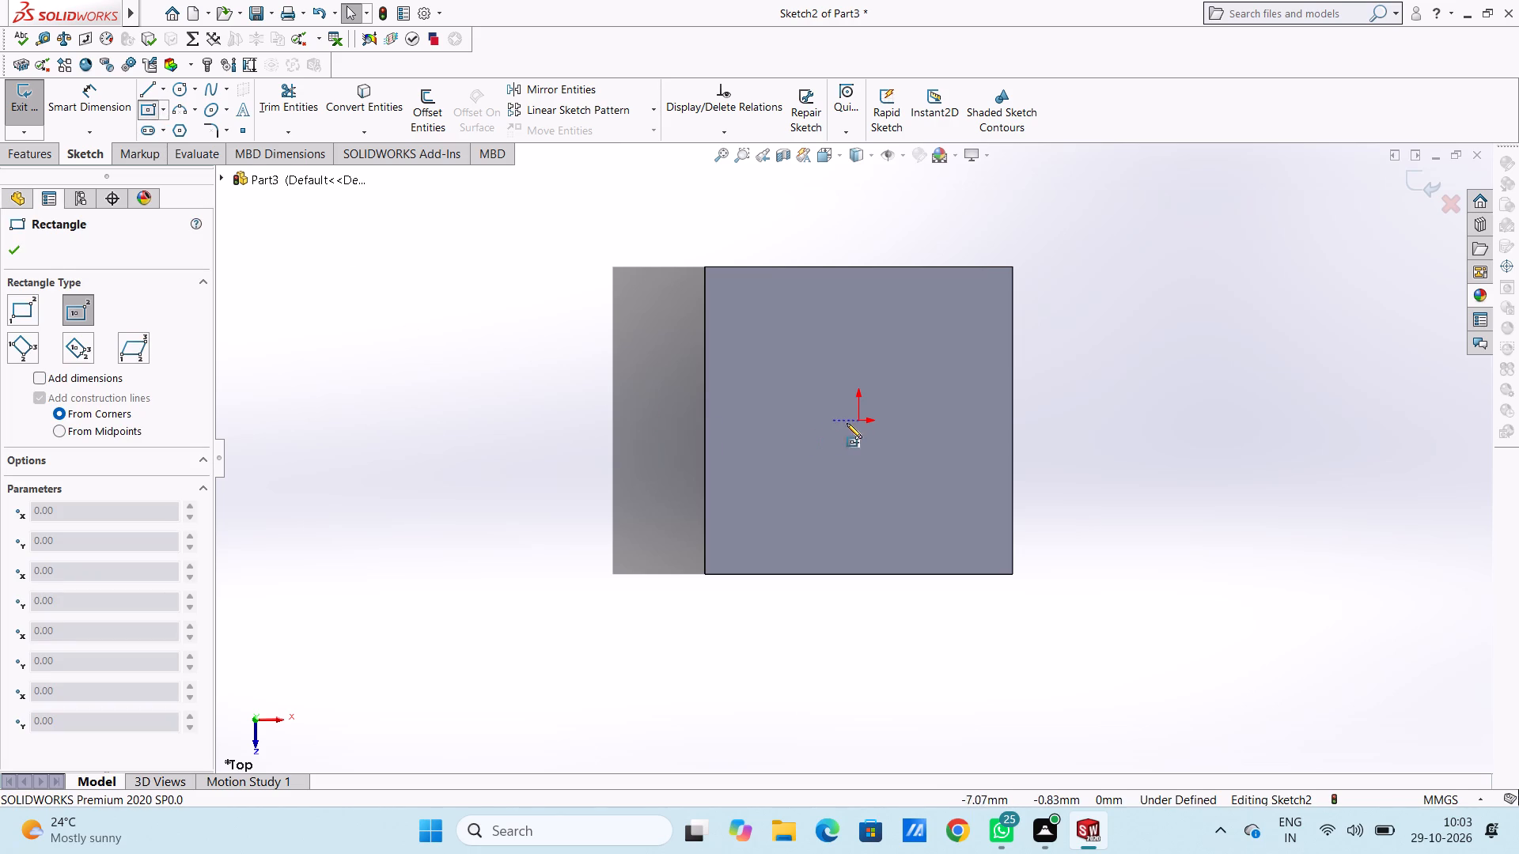
pyautogui.click(858, 424)
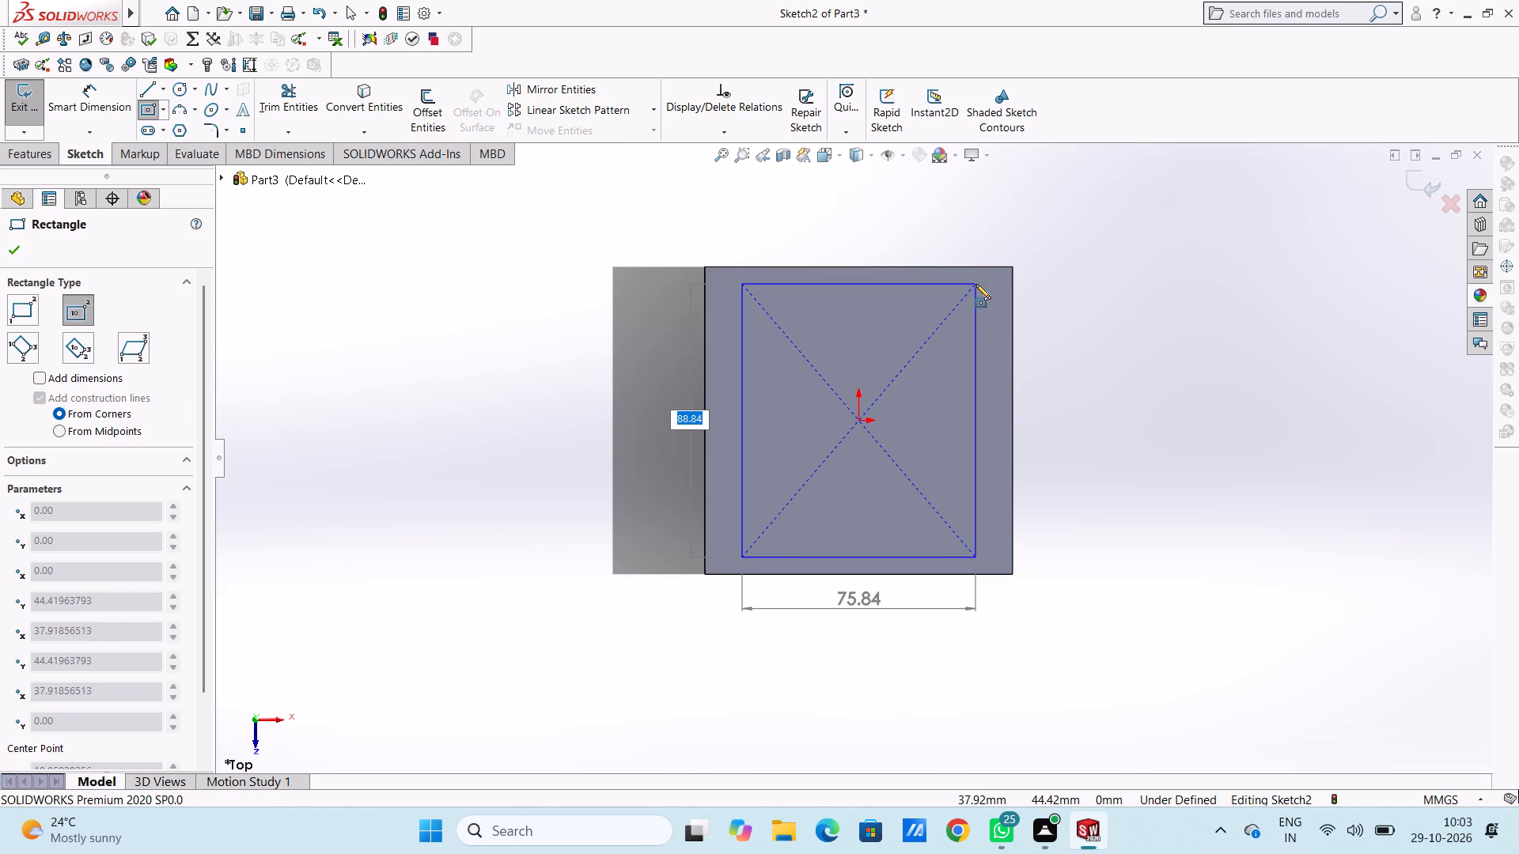
pyautogui.write('90')
pyautogui.press('Return')
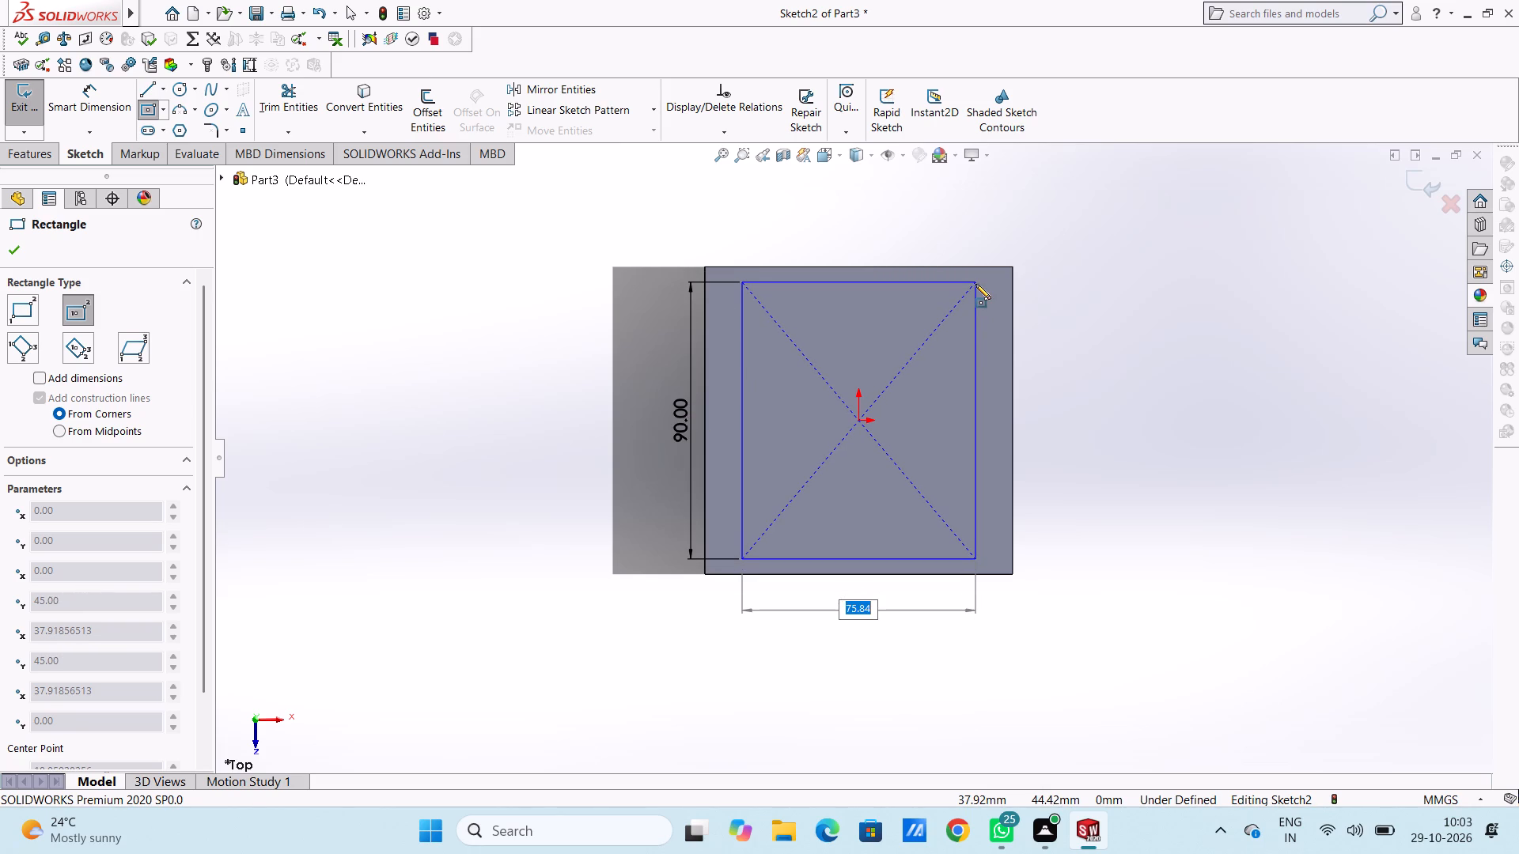
pyautogui.write('90')
pyautogui.press('Return')
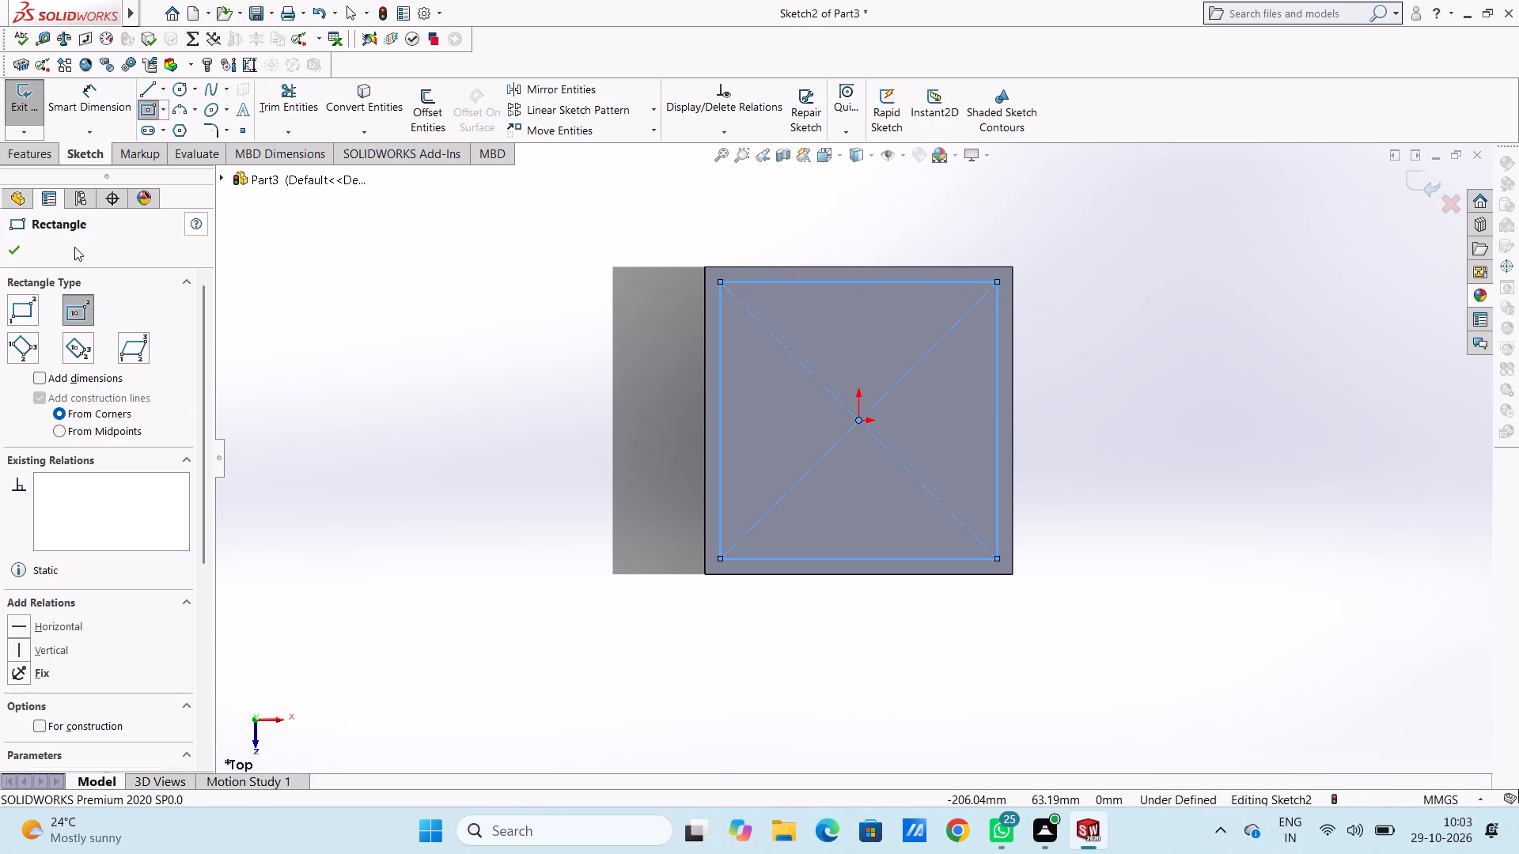
pyautogui.click(20, 246)
pyautogui.click(481, 282)
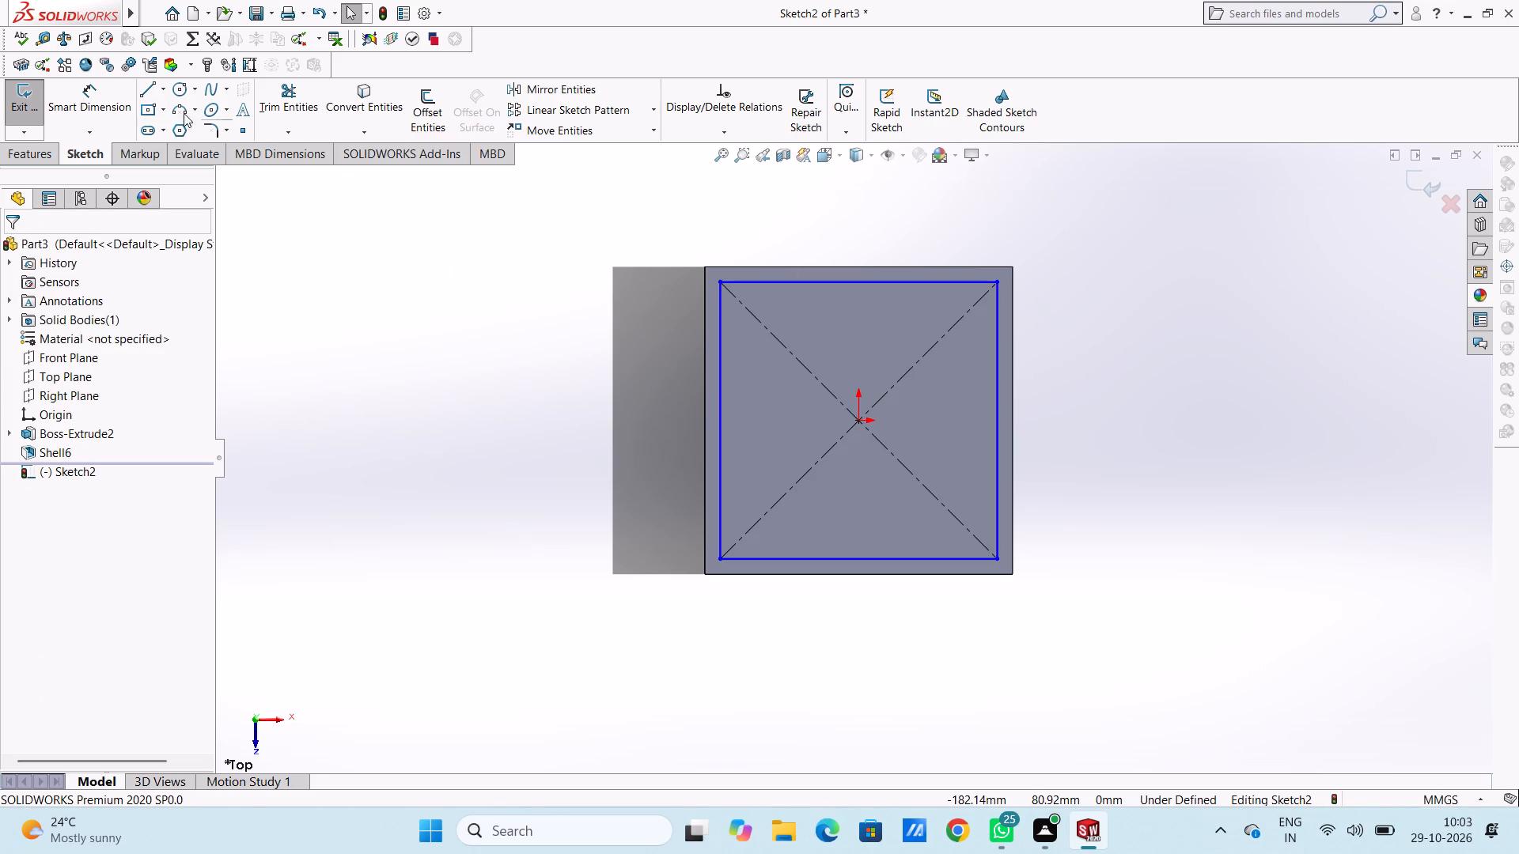
# Dimension the vertical side of the sketched square as 90 mm.
pyautogui.click(116, 94)
pyautogui.click(724, 318)
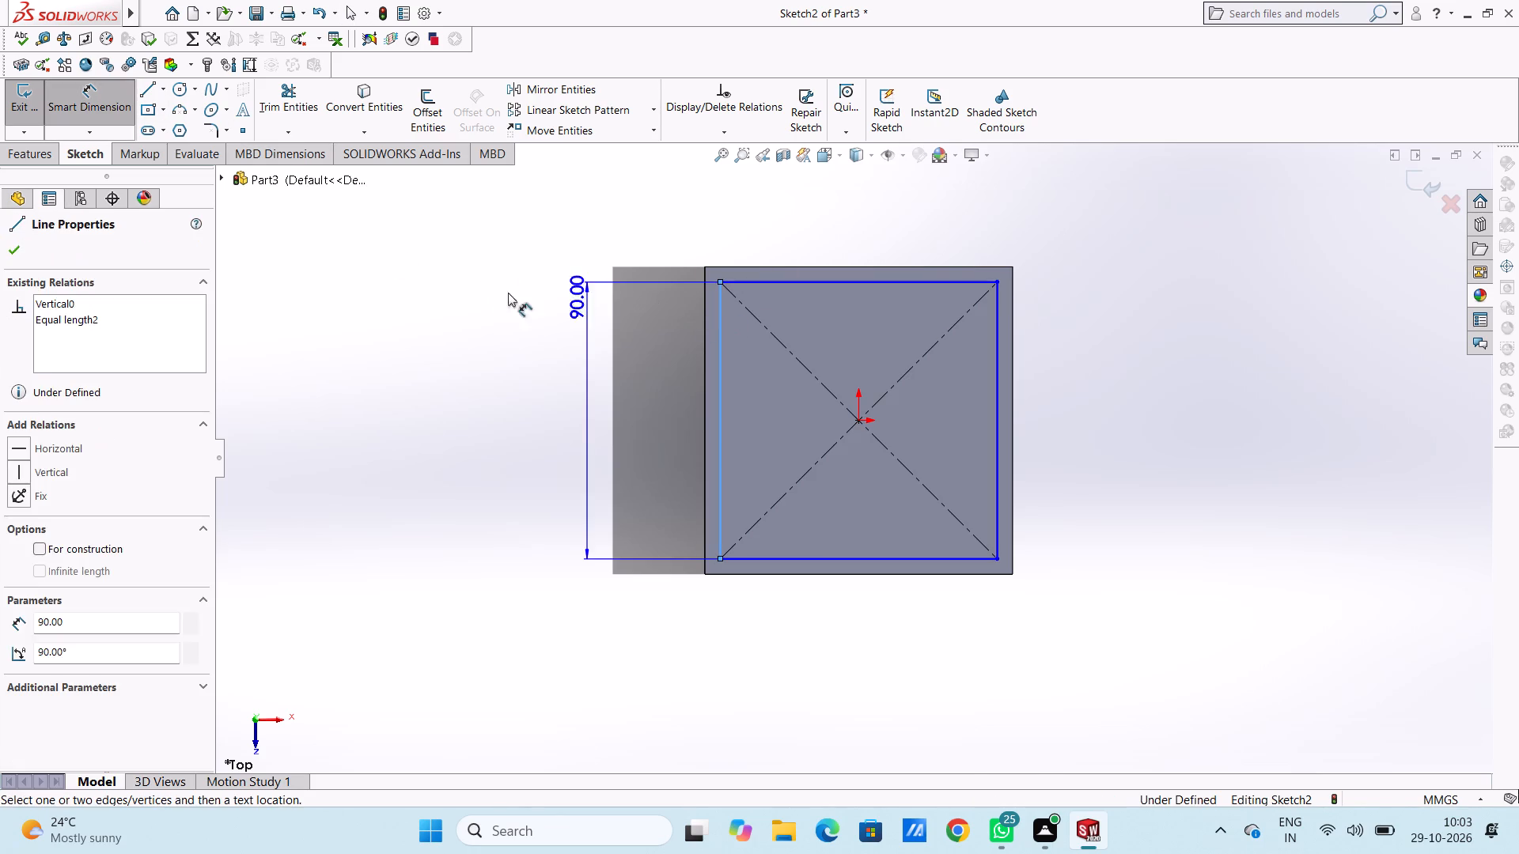
pyautogui.click(472, 287)
pyautogui.click(400, 270)
pyautogui.click(396, 266)
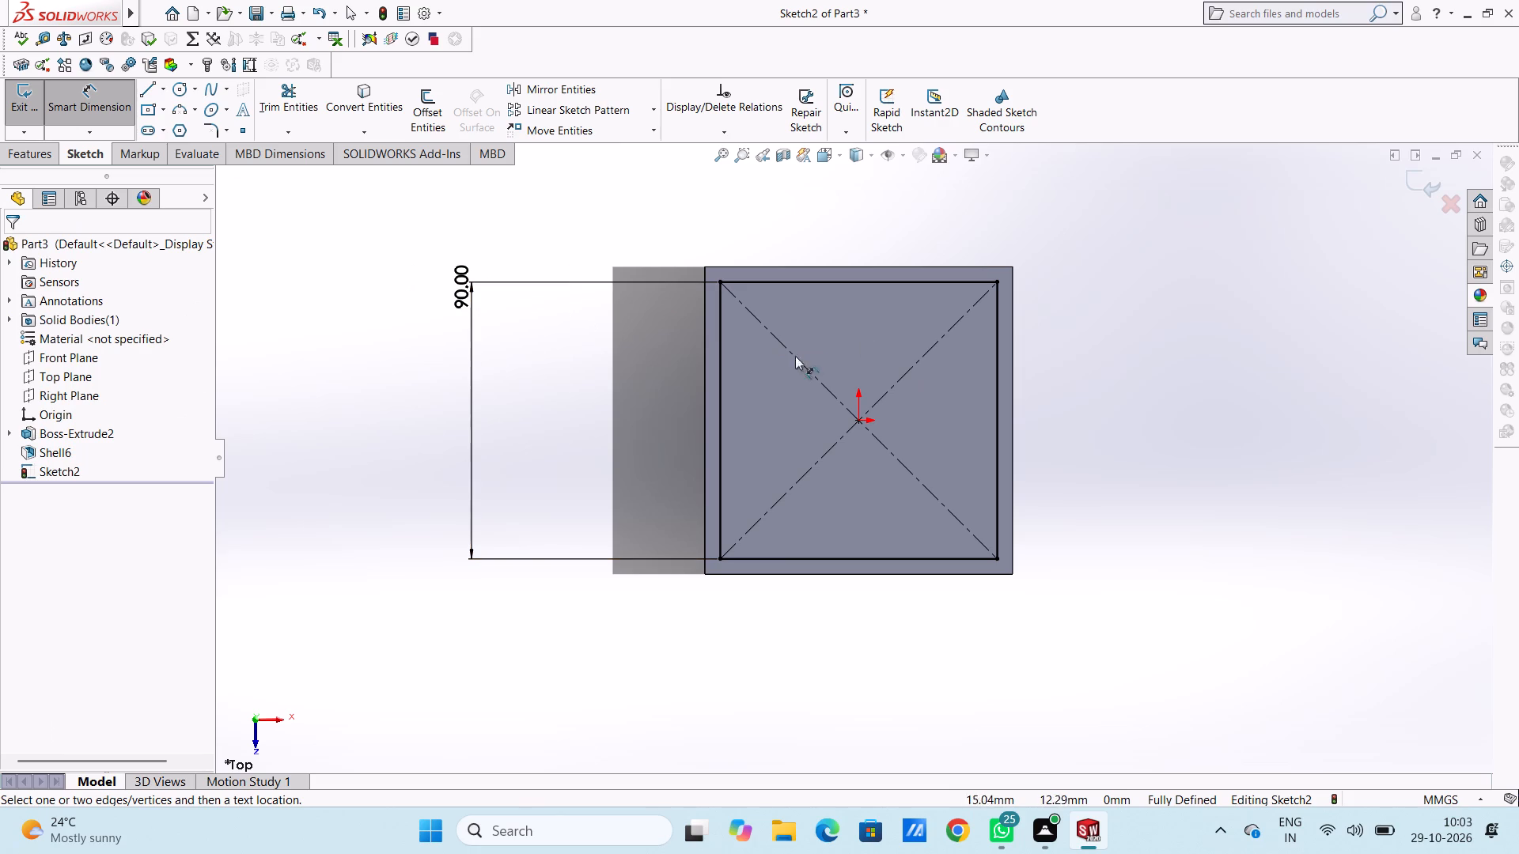
pyautogui.click(120, 105)
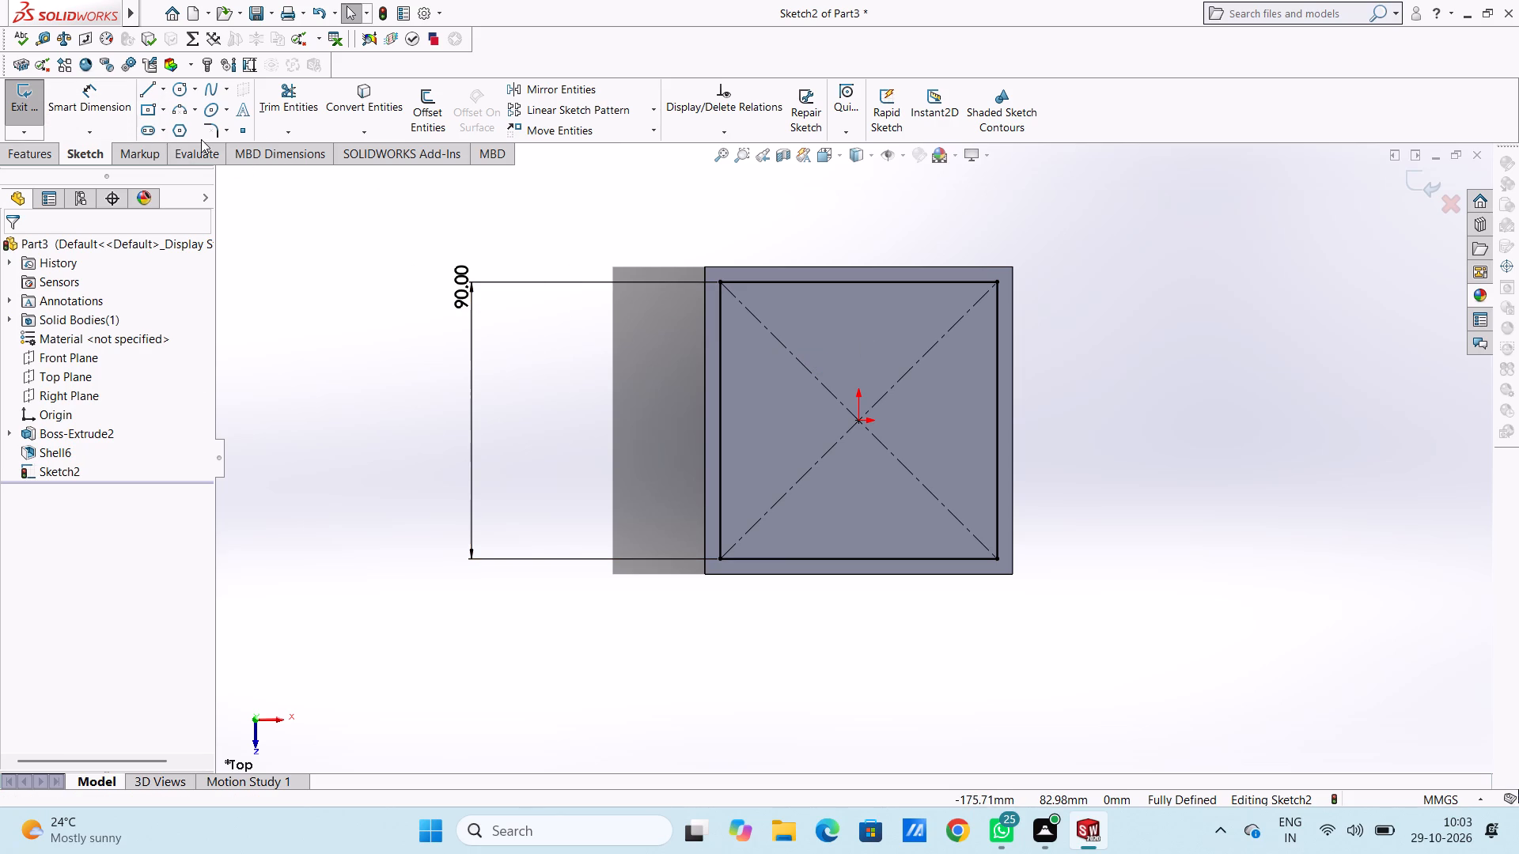
# Round all four corners of the 90 mm sketched square with 15 mm sketch fillets.
pyautogui.click(205, 134)
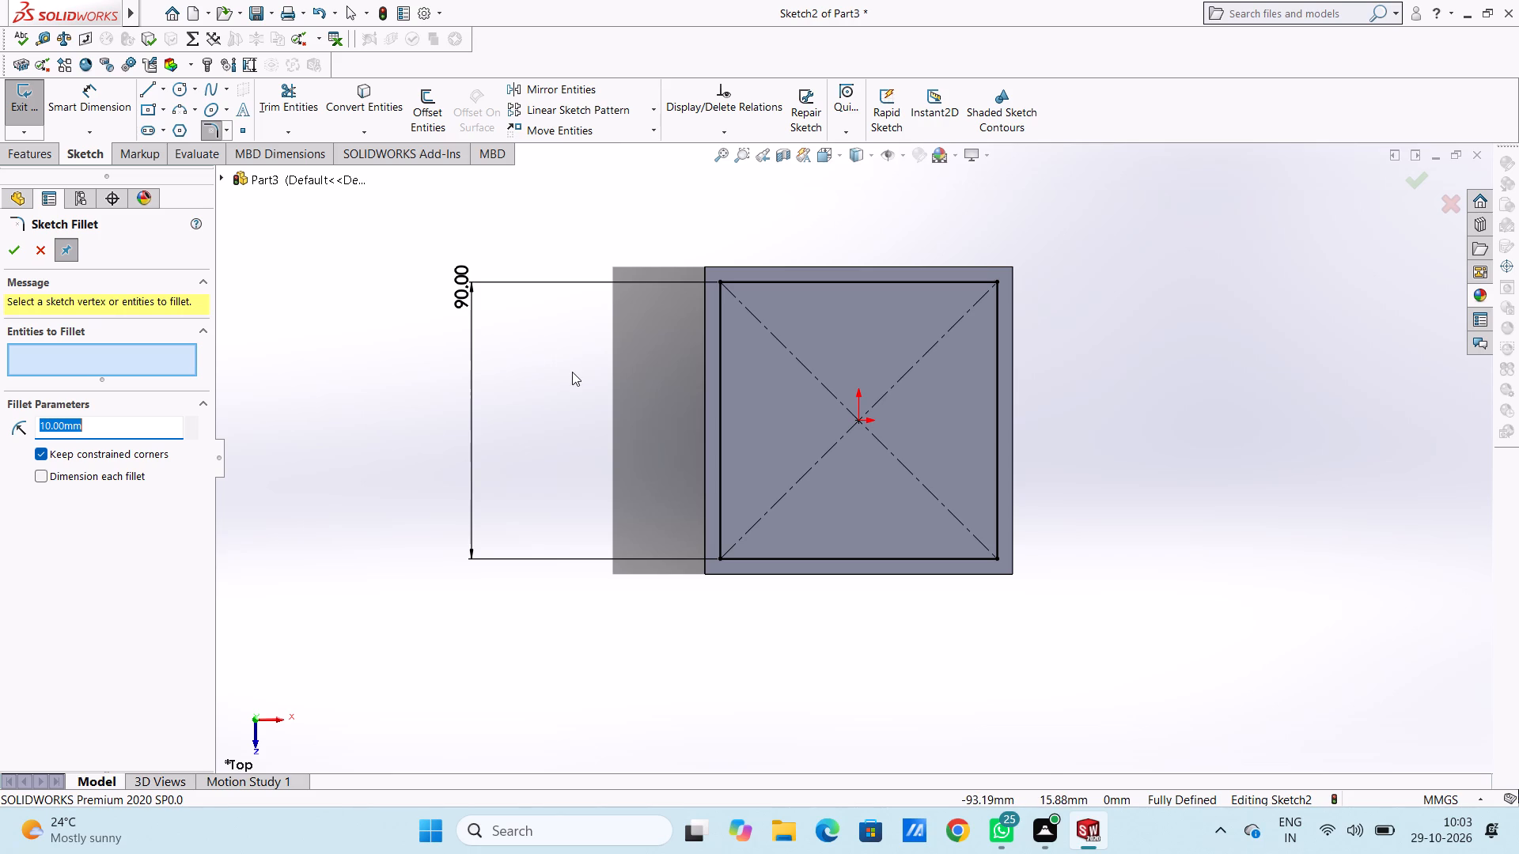
pyautogui.write('15')
pyautogui.press('Return')
pyautogui.click(721, 282)
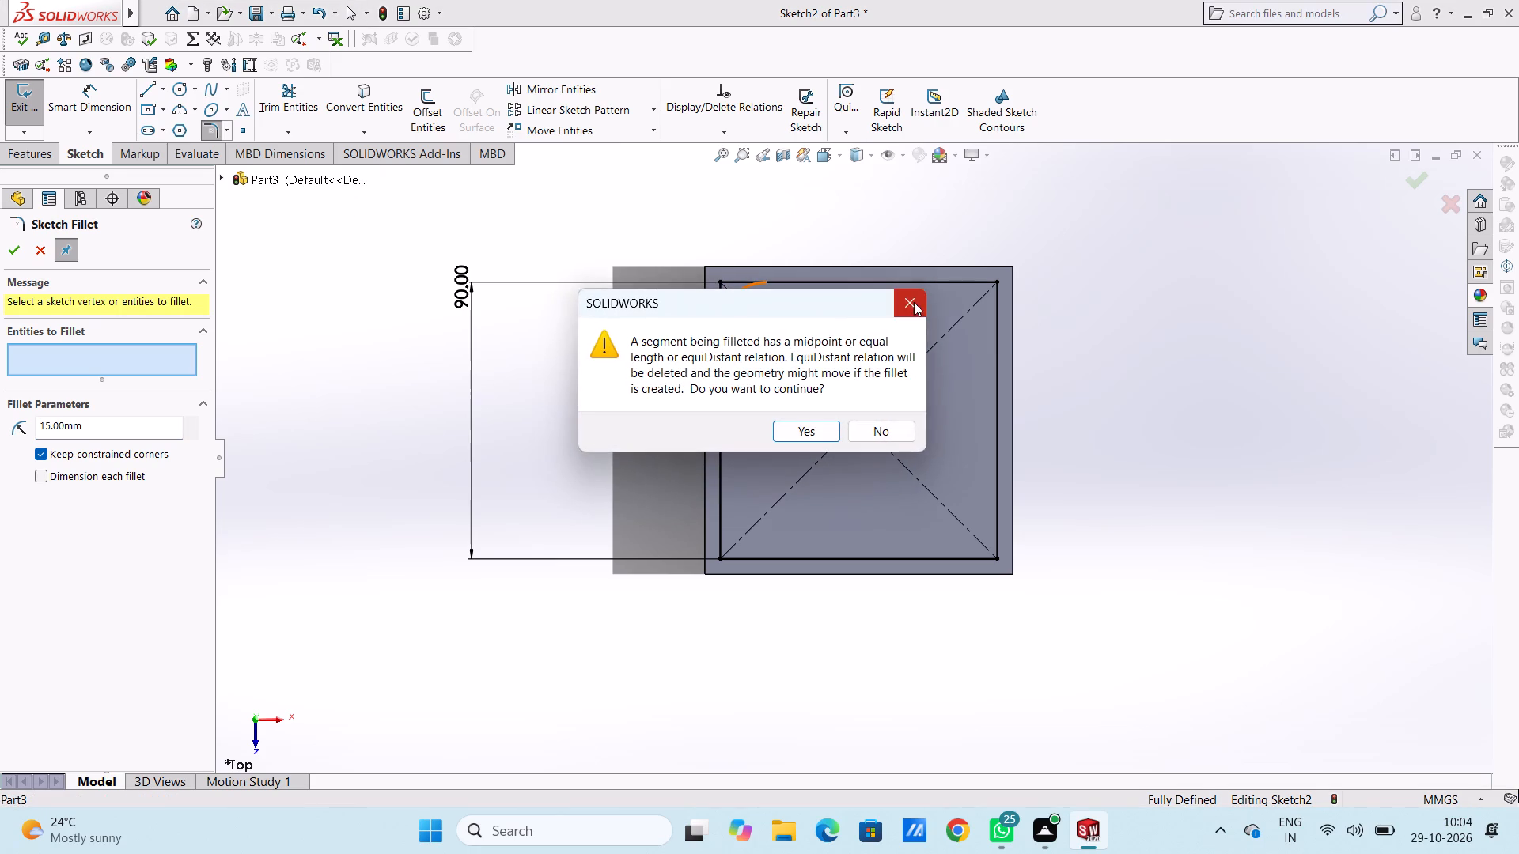
pyautogui.click(908, 299)
pyautogui.click(995, 282)
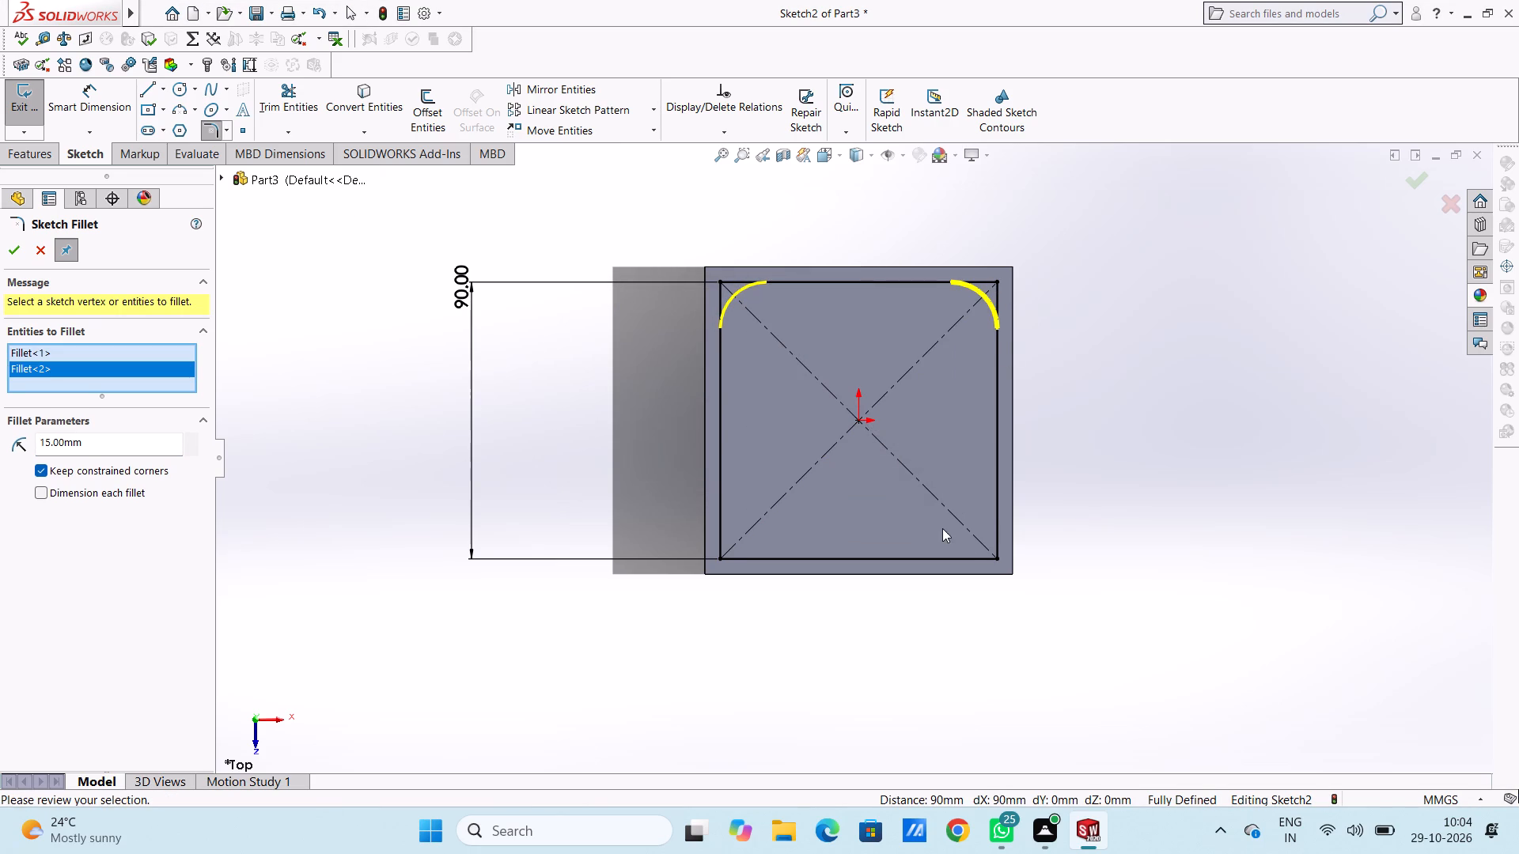
pyautogui.click(994, 557)
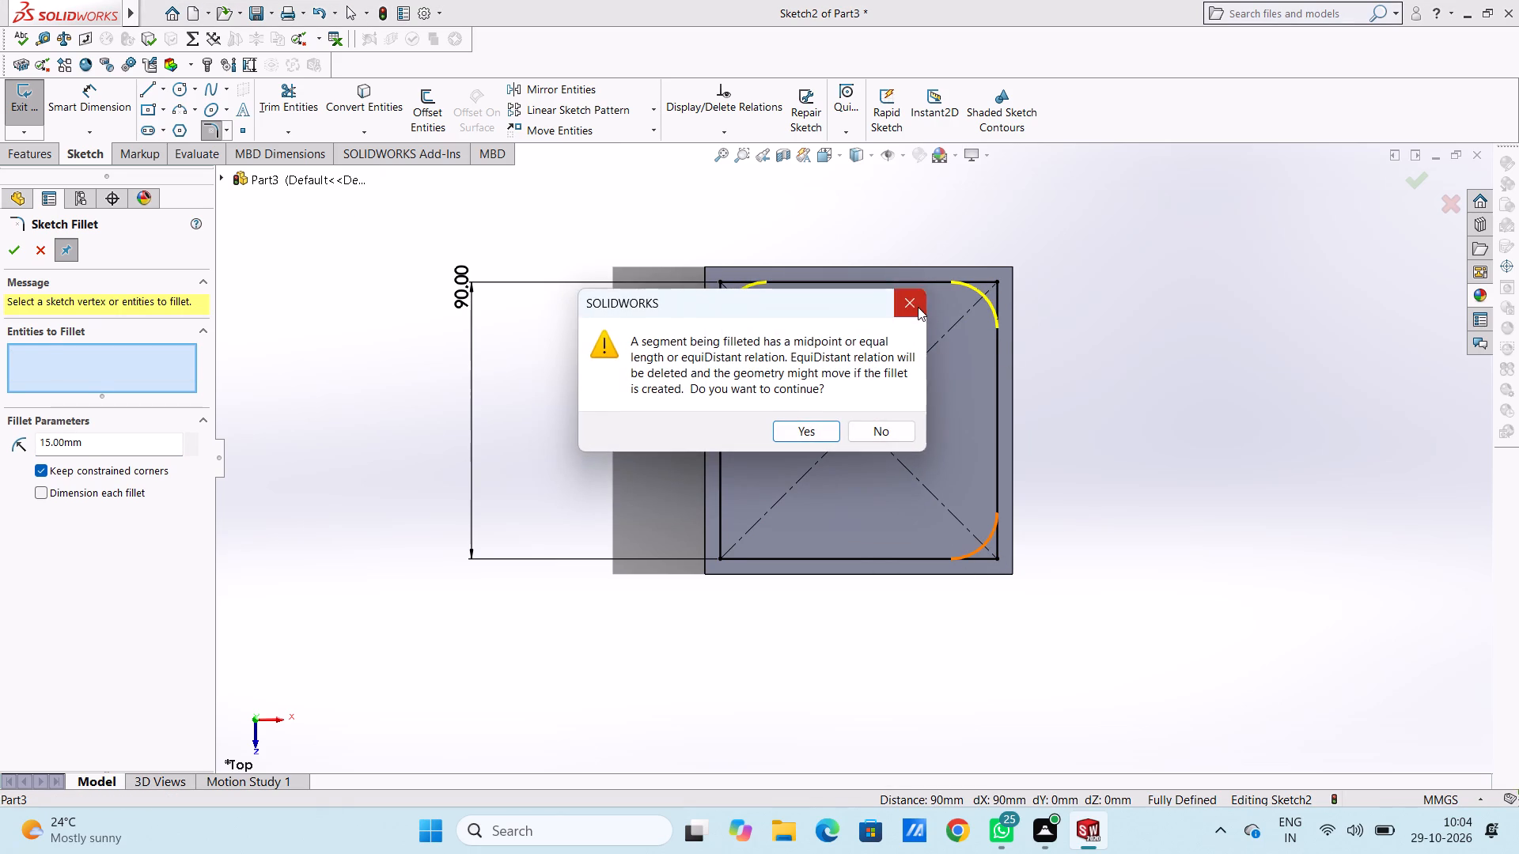
pyautogui.click(918, 307)
pyautogui.click(722, 557)
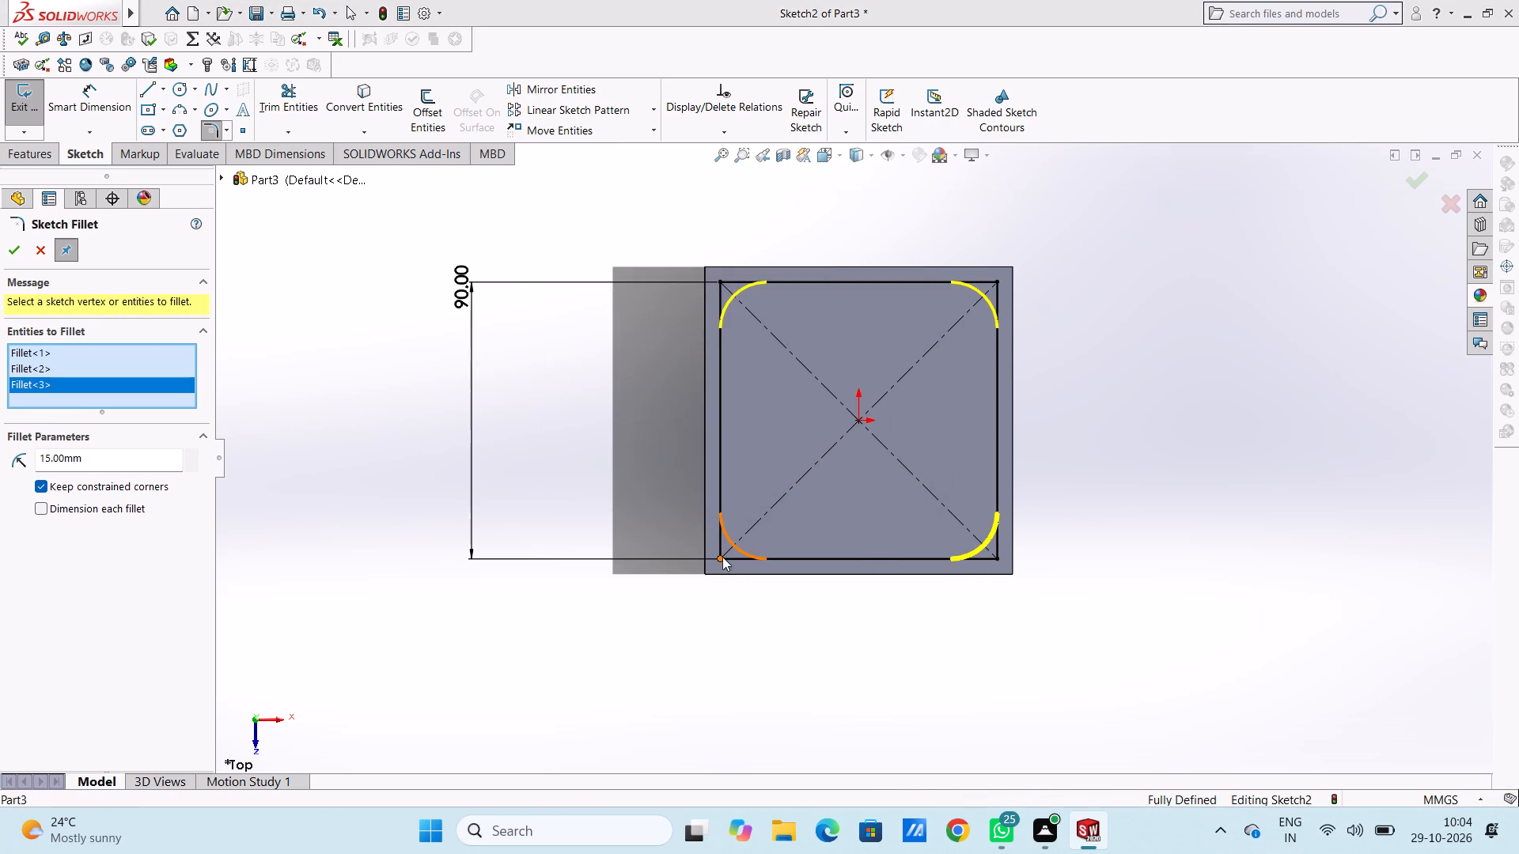
pyautogui.click(913, 309)
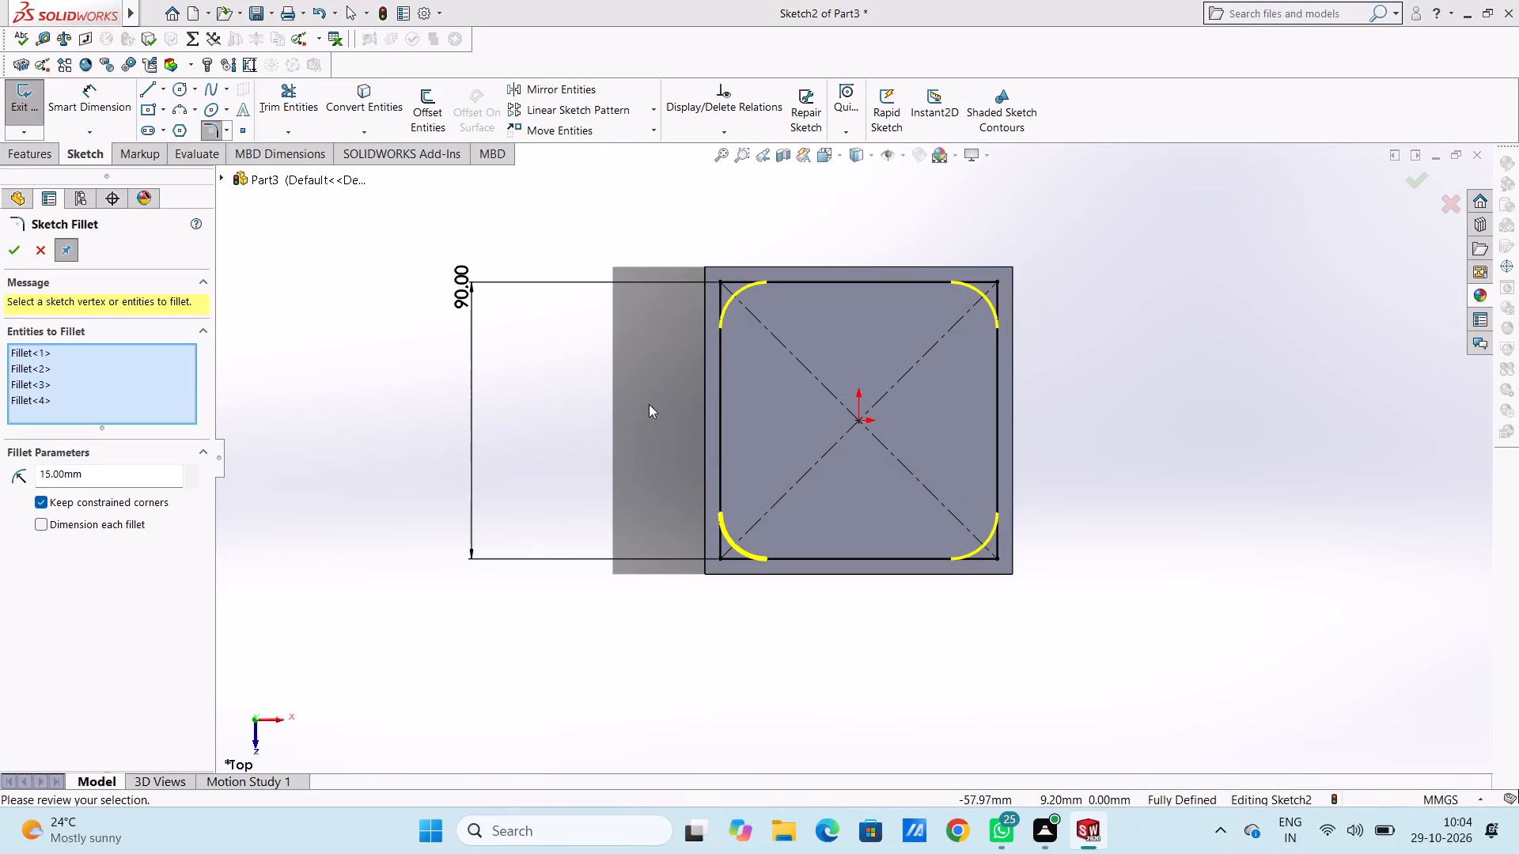
pyautogui.click(12, 255)
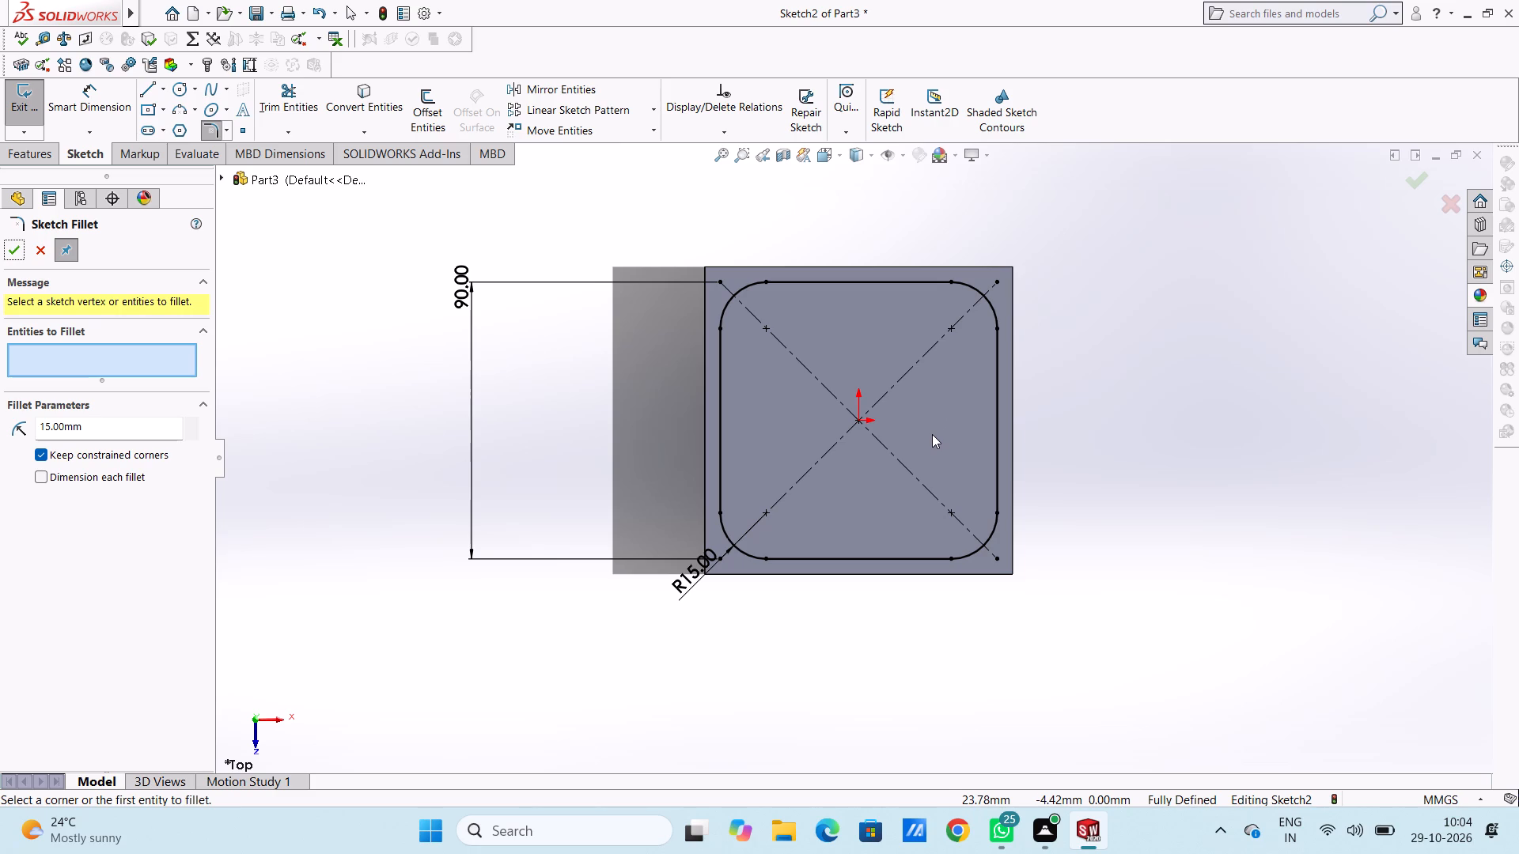
# Close Sketch Fillet and move the R15 dimension text well clear of the block, beyond its lower-left corner.
pyautogui.scroll(2, 910, 402)
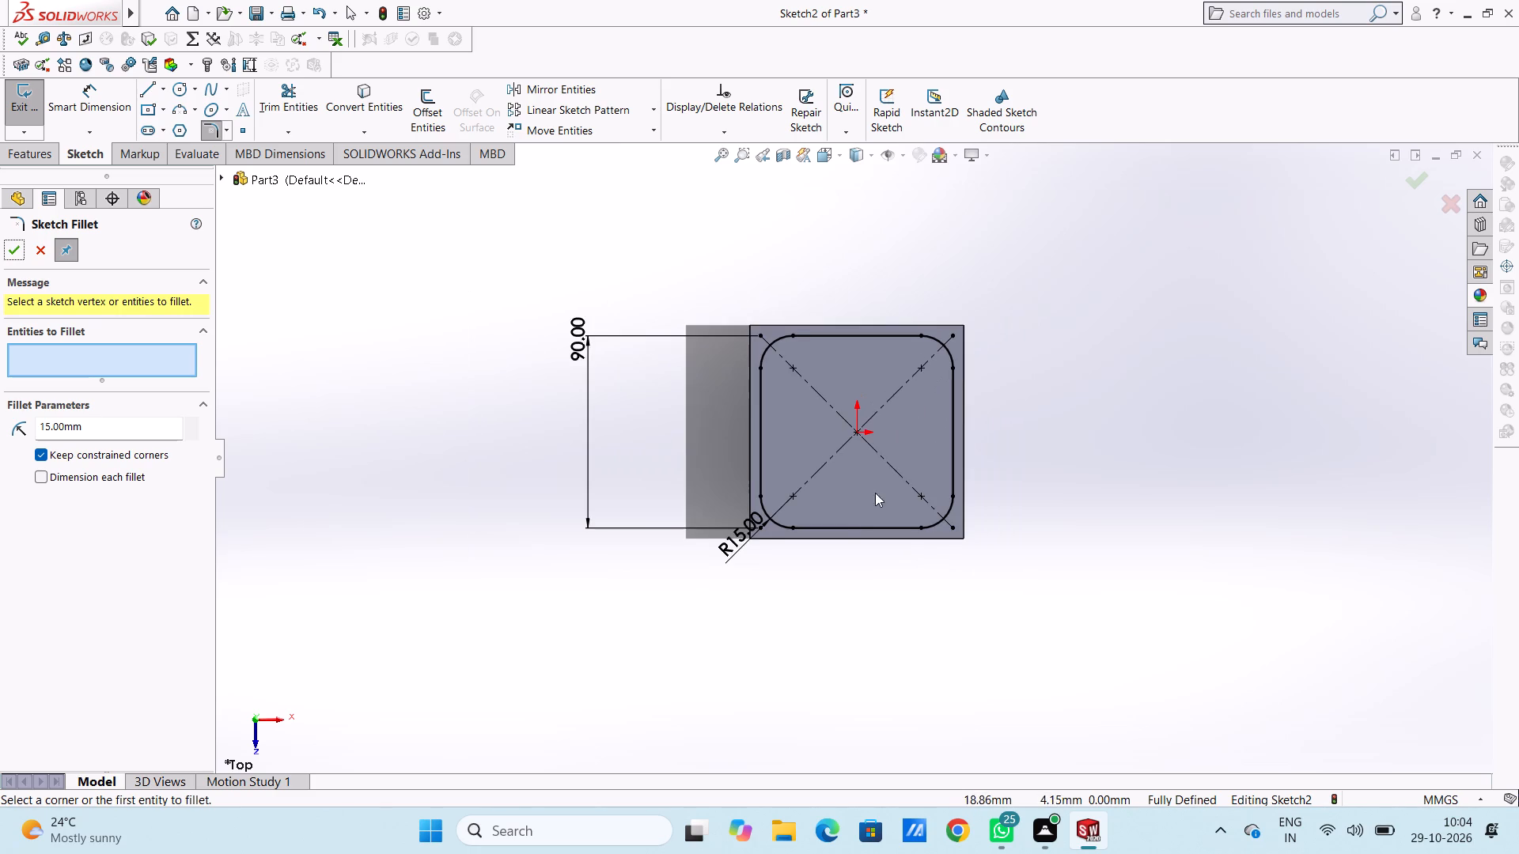
pyautogui.scroll(-1, 858, 517)
pyautogui.moveTo(711, 545); pyautogui.dragTo(661, 586)
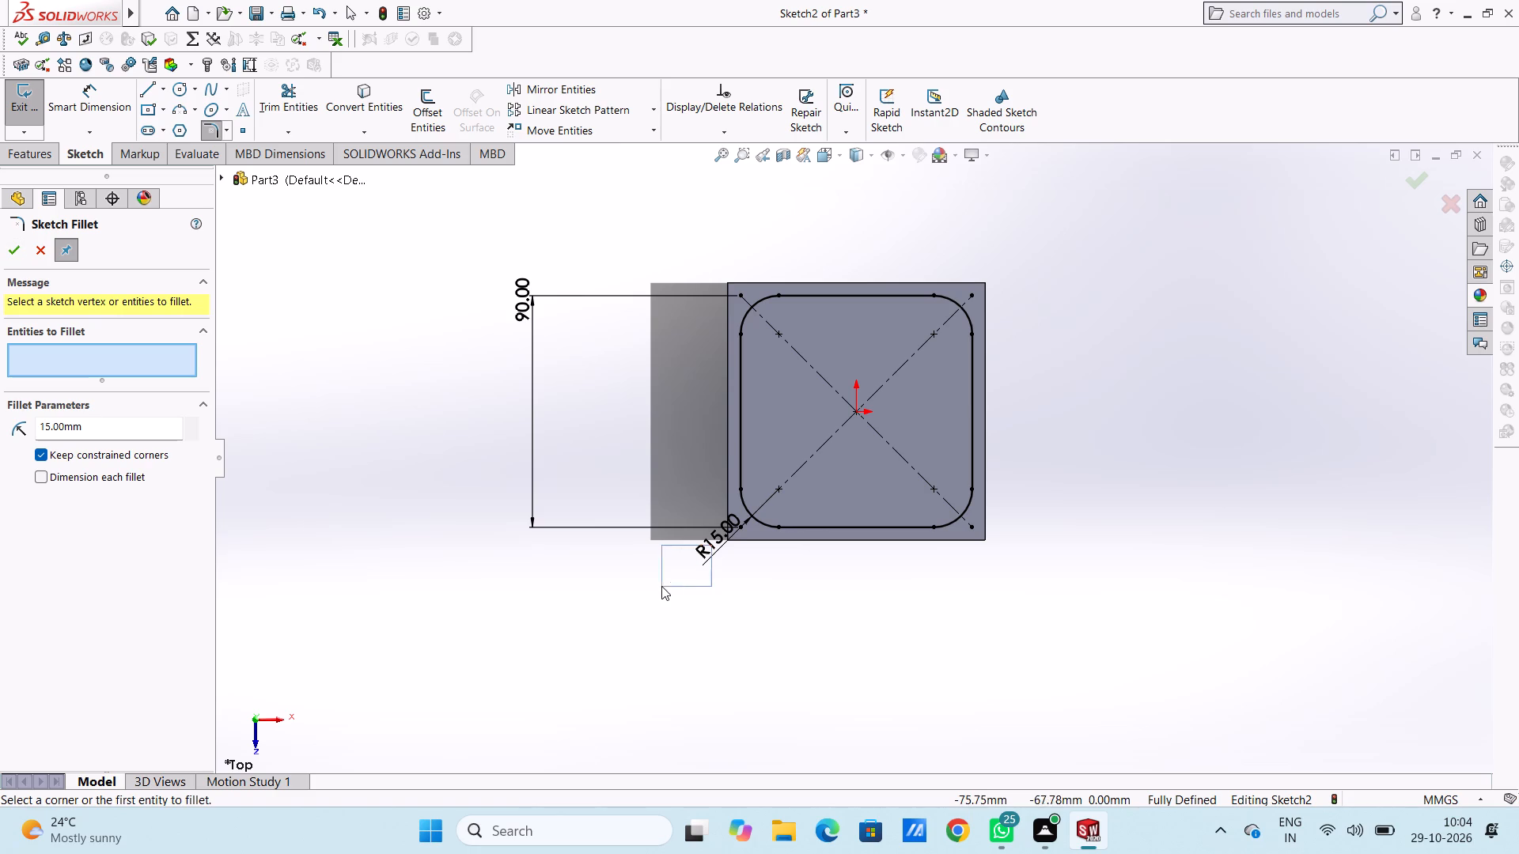
pyautogui.moveTo(661, 586); pyautogui.dragTo(653, 591)
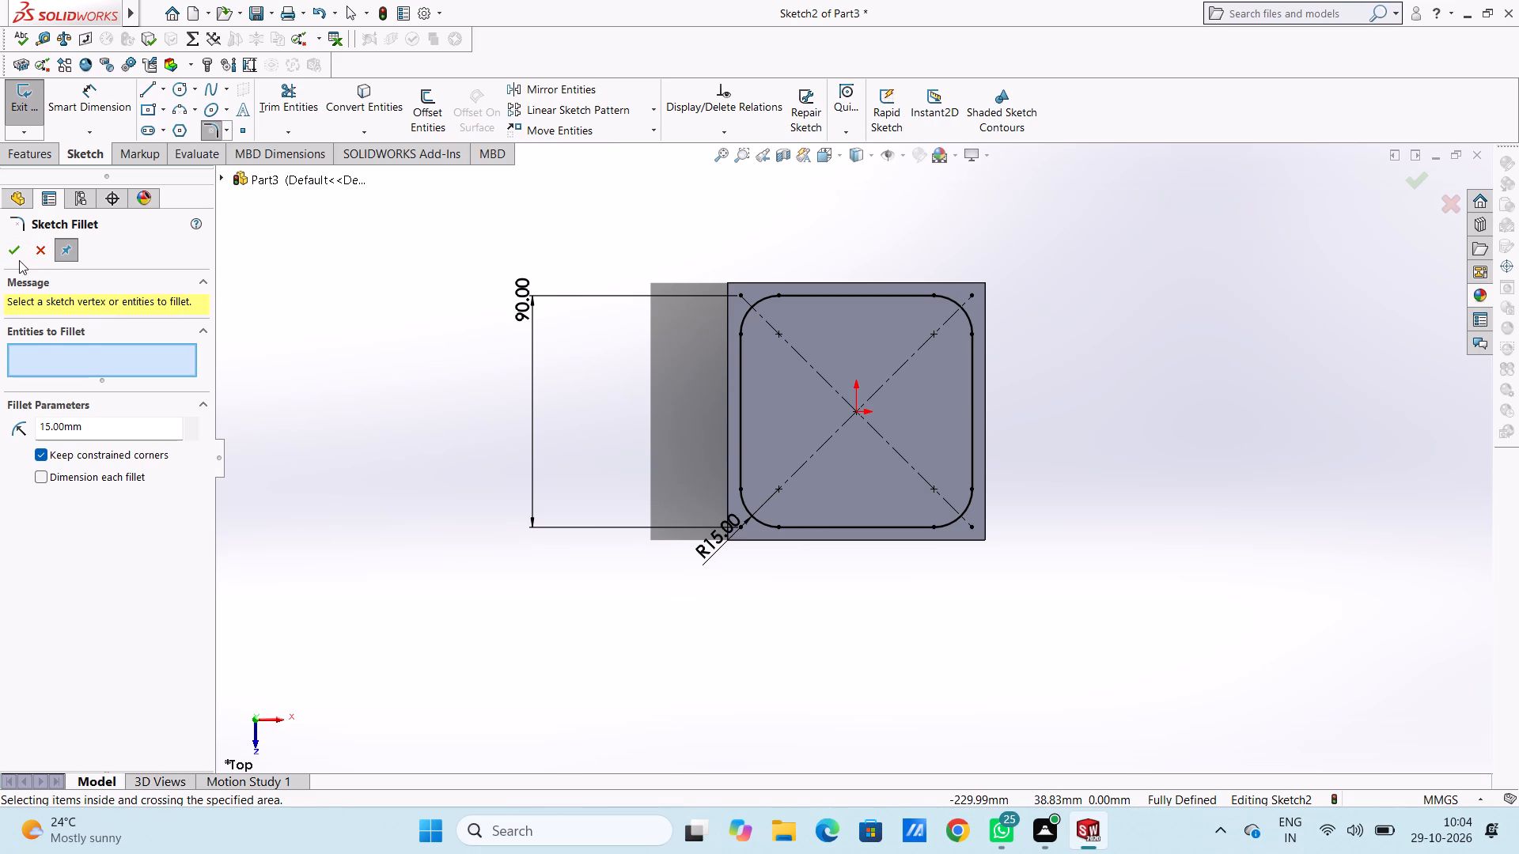
pyautogui.click(17, 259)
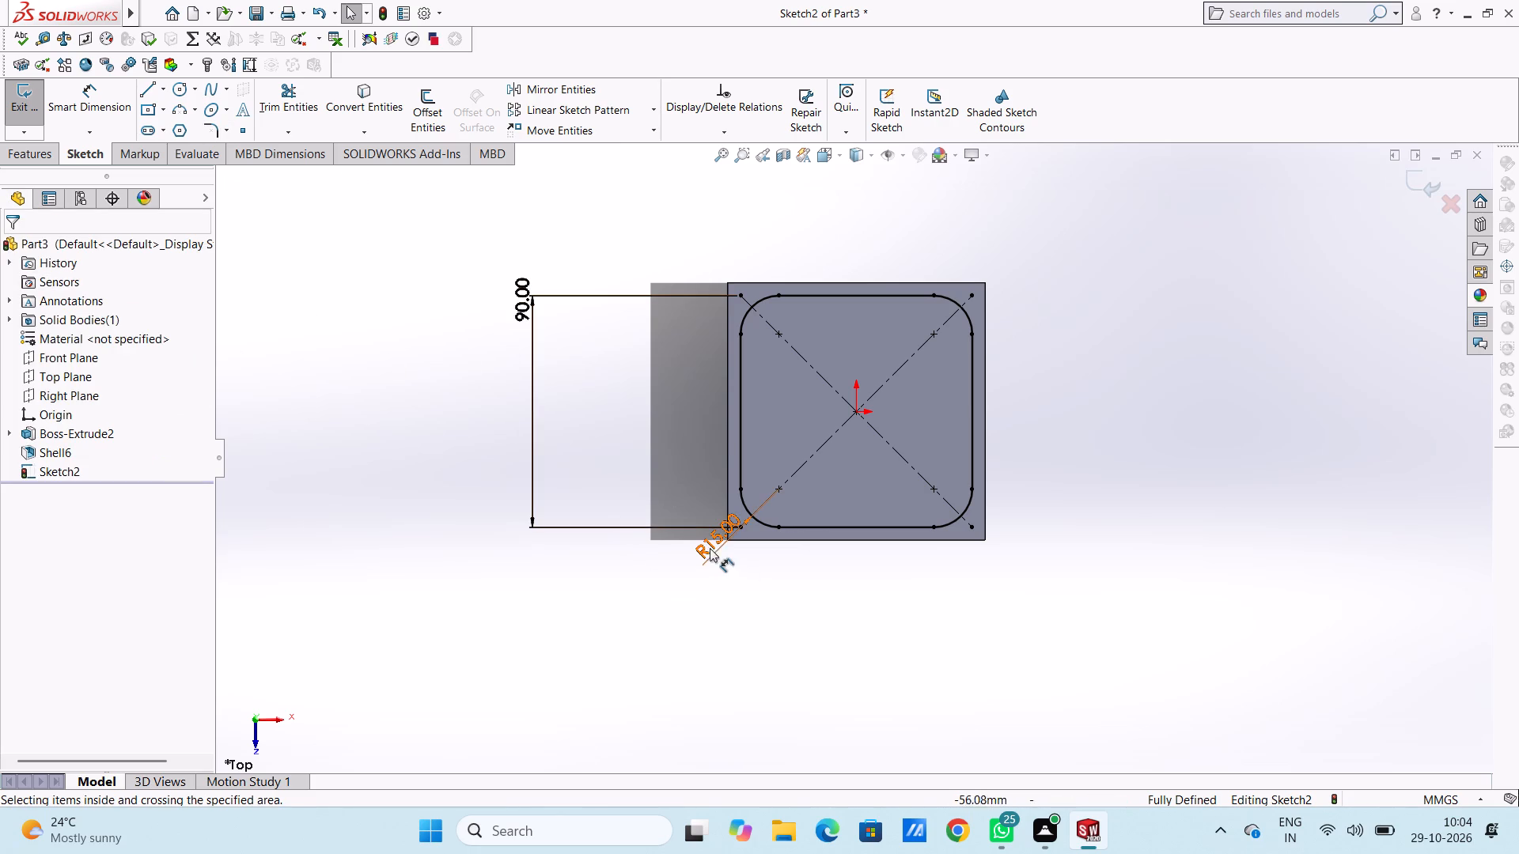
pyautogui.moveTo(707, 545); pyautogui.dragTo(504, 676)
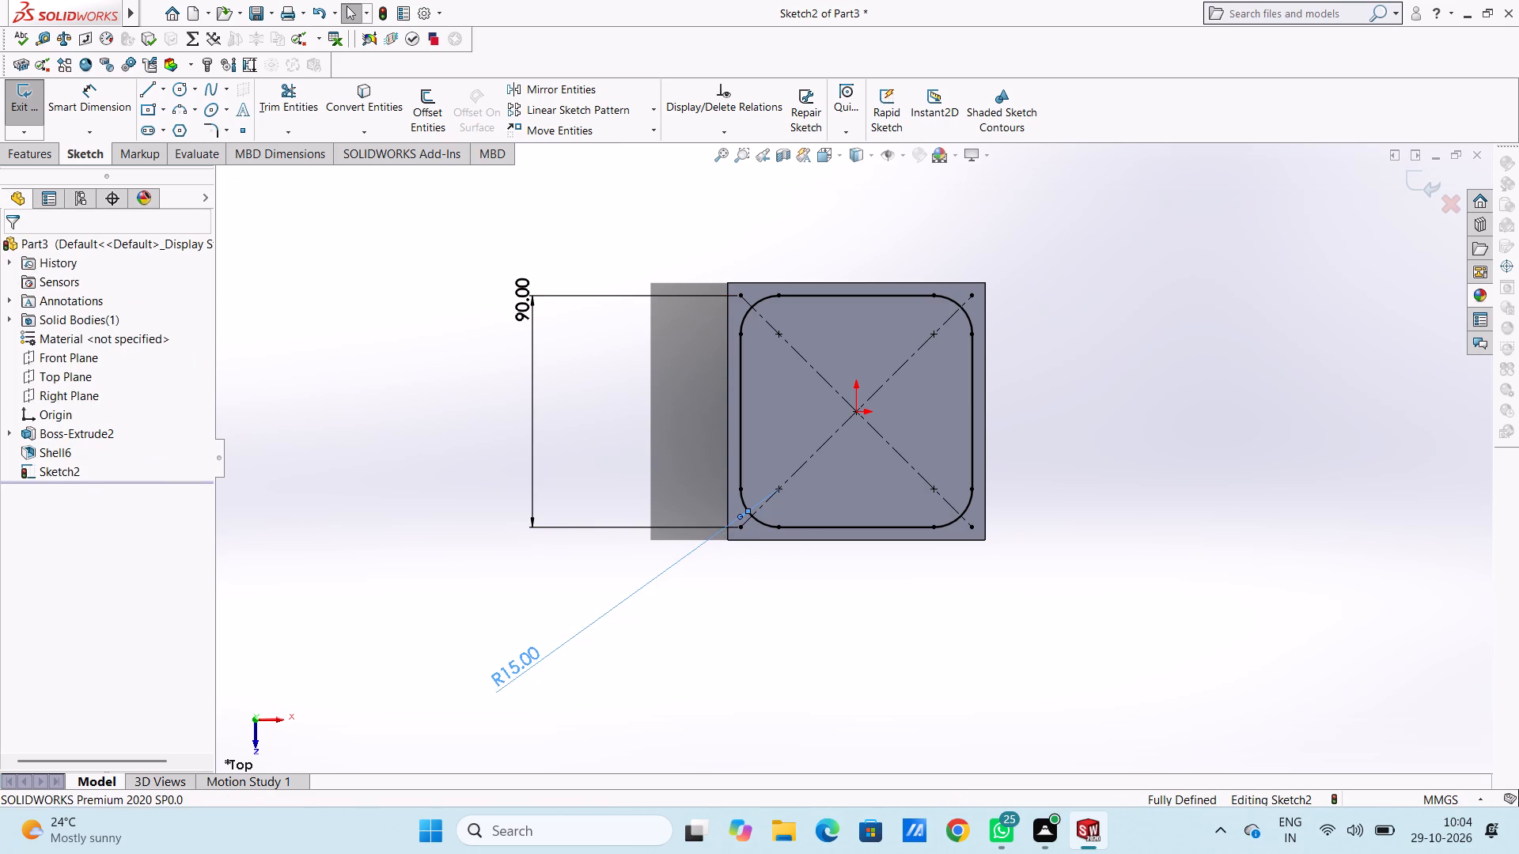
pyautogui.click(442, 470)
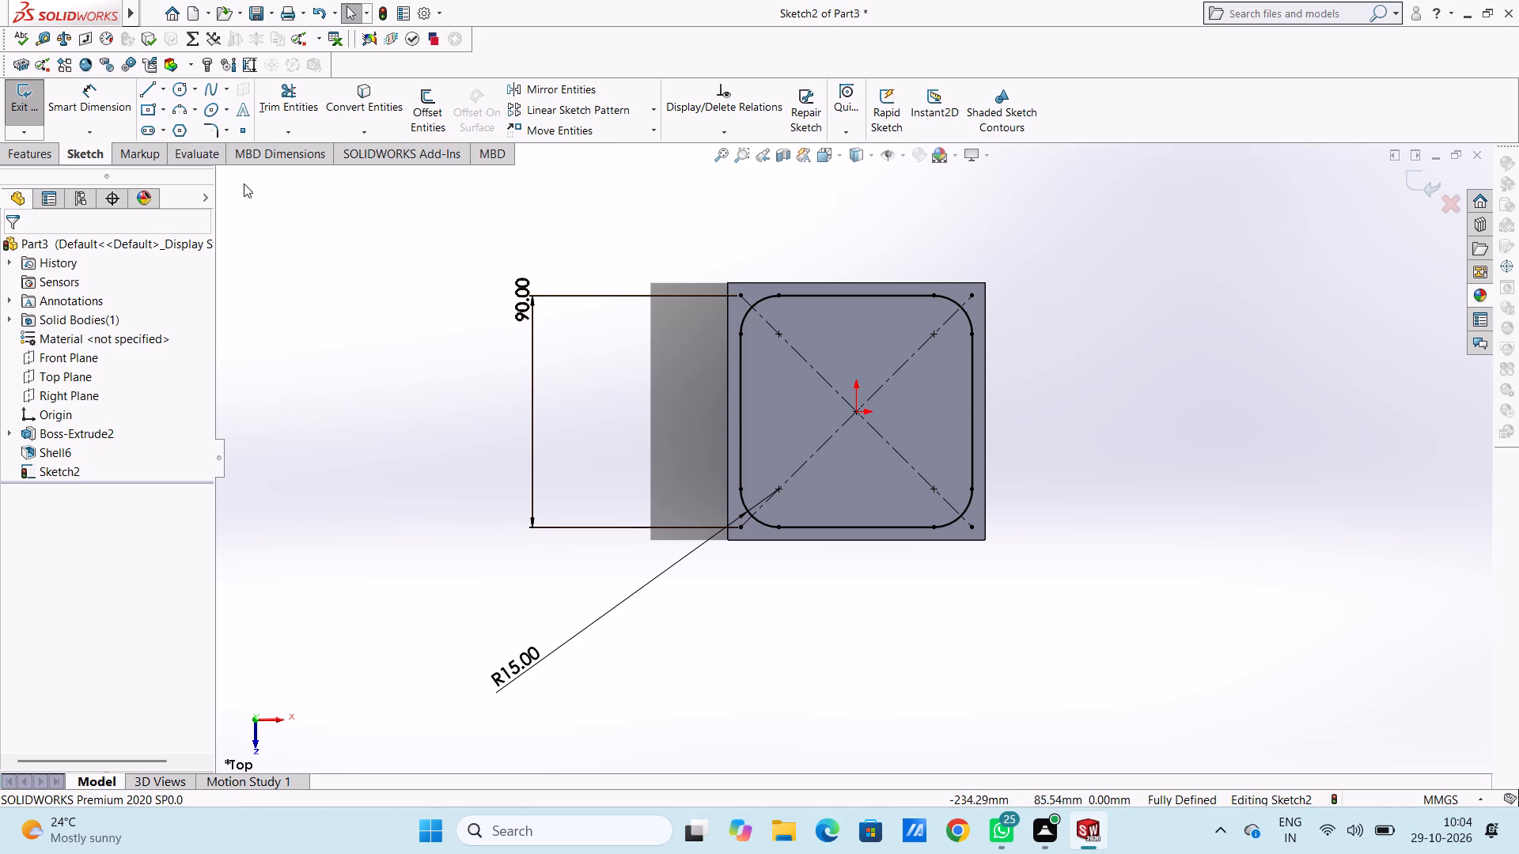
# Sketch a circle of 15 mm radius centred on the midpoint of the square's upper side.
pyautogui.click(176, 89)
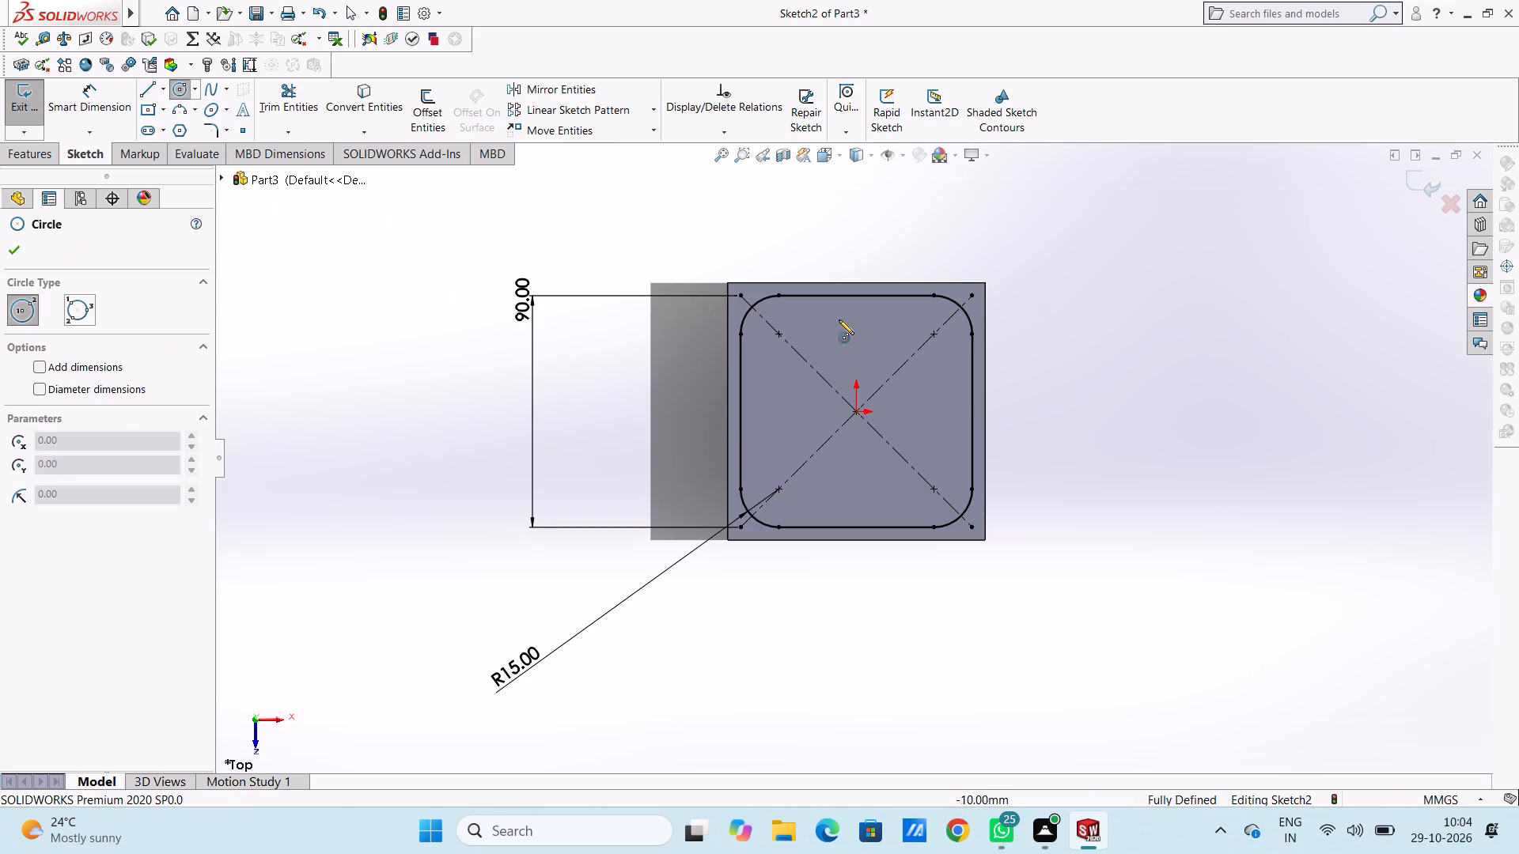
pyautogui.click(858, 296)
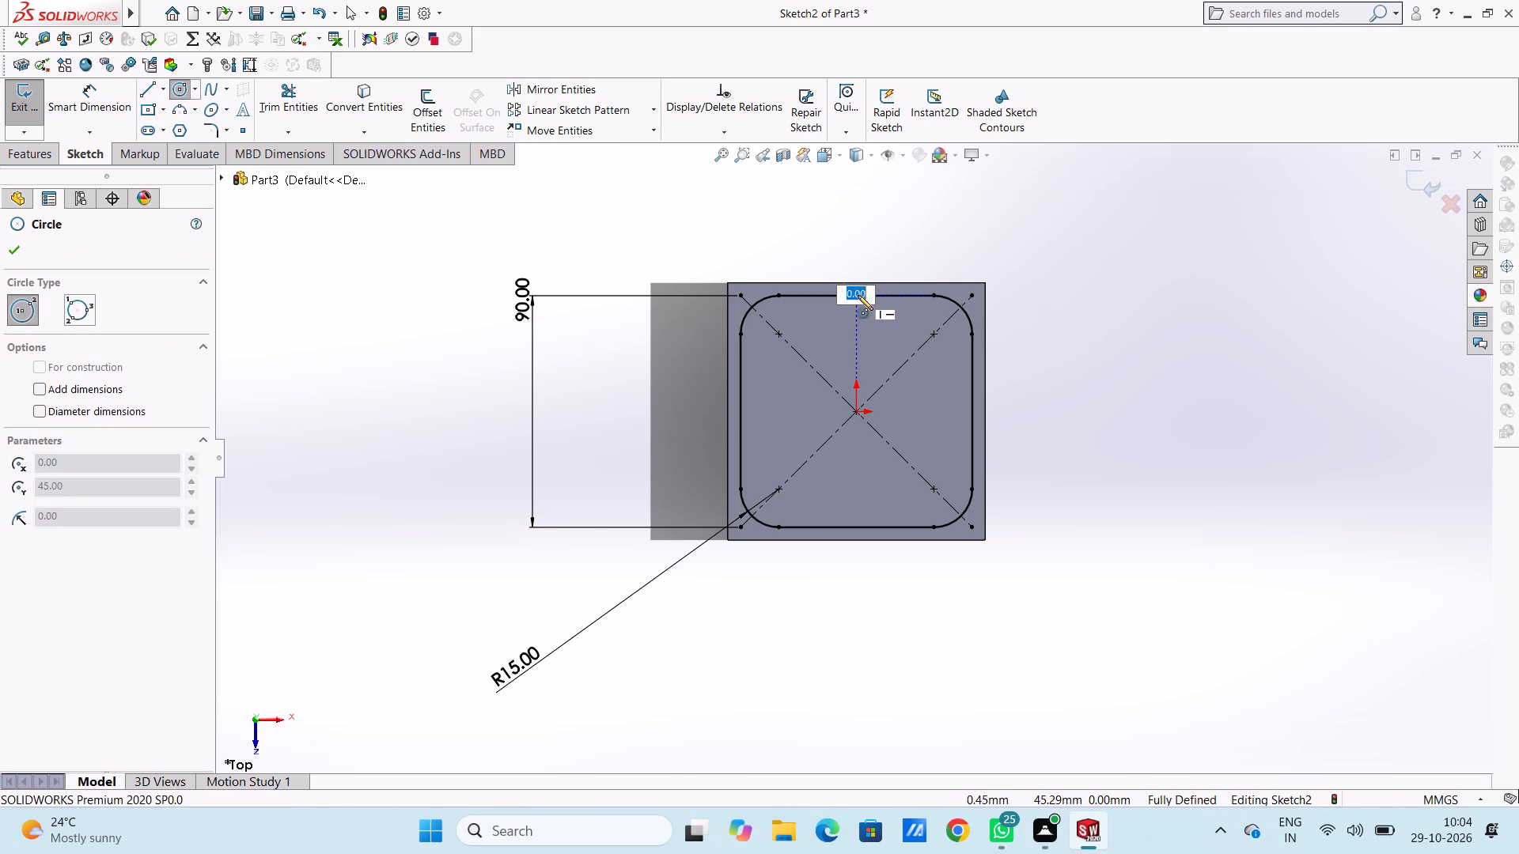
pyautogui.write('15')
pyautogui.press('Return')
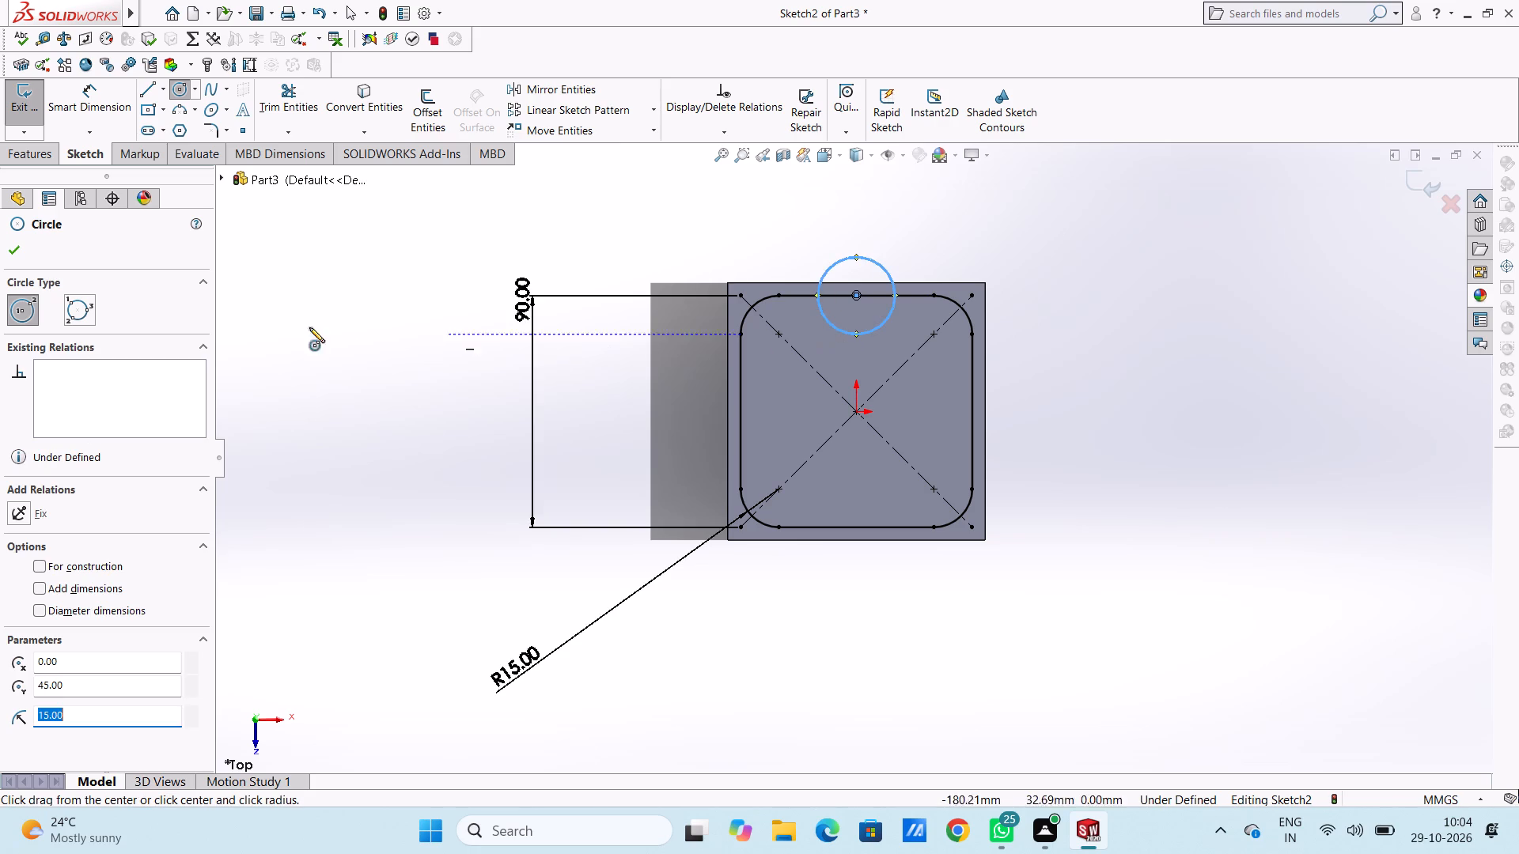
pyautogui.click(22, 248)
pyautogui.click(260, 329)
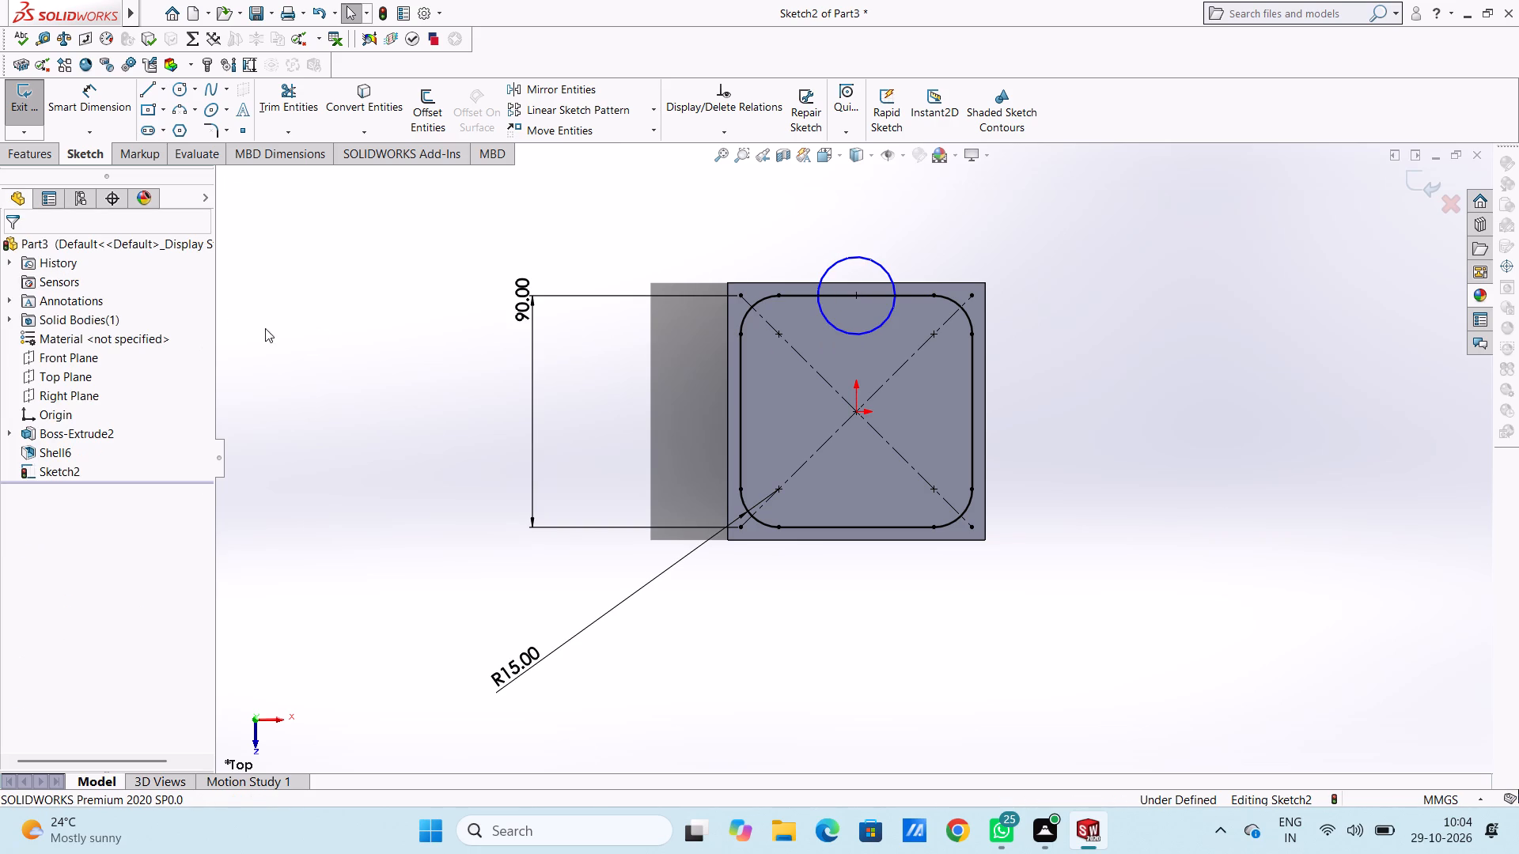
# Dimension the circle's diameter as 30 mm, placing the text outside the block on the left.
pyautogui.click(78, 100)
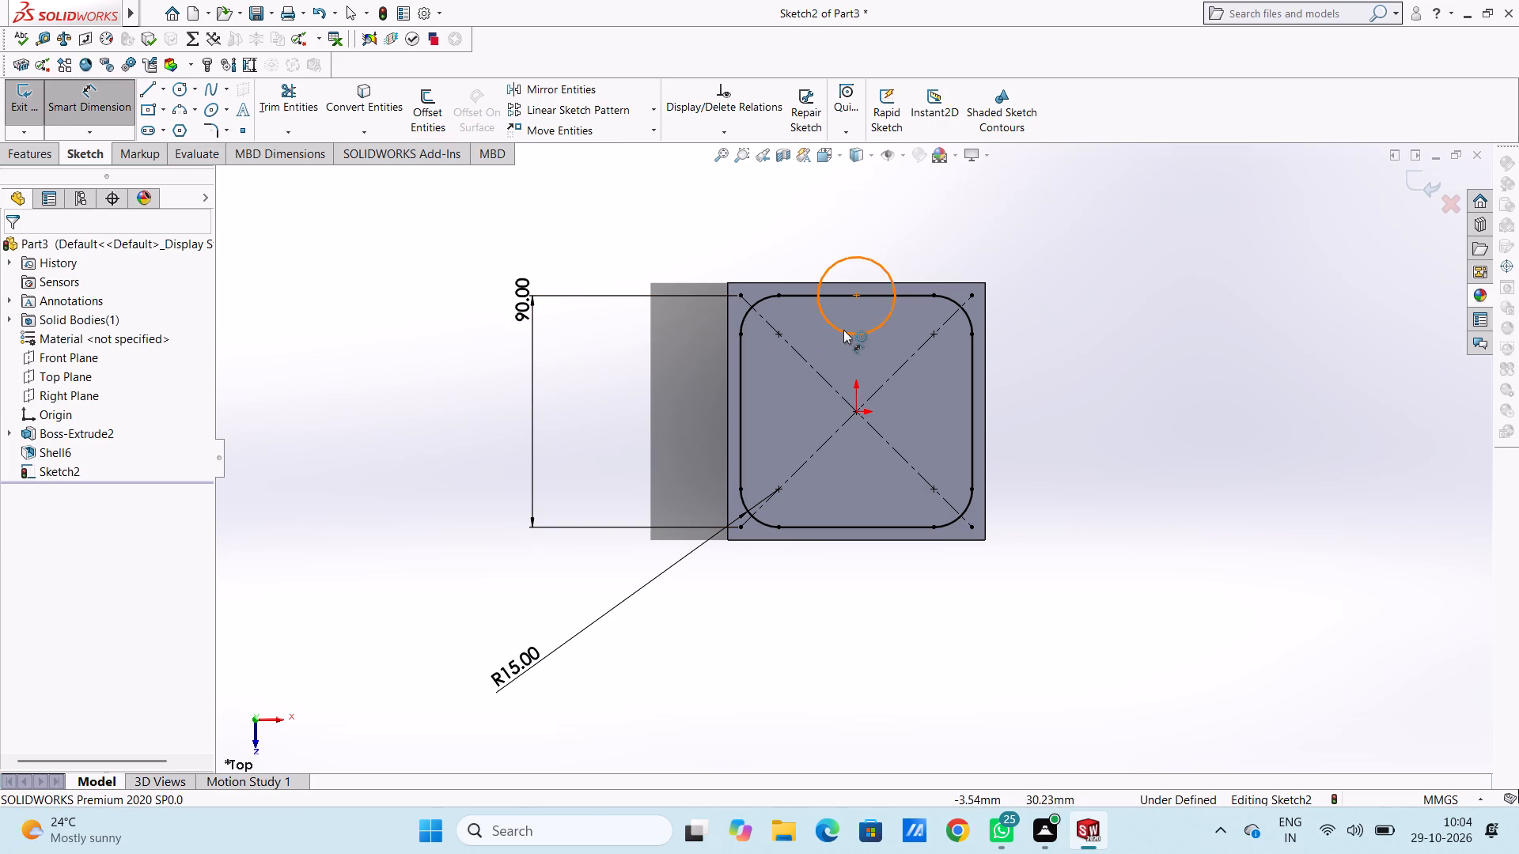
pyautogui.click(828, 323)
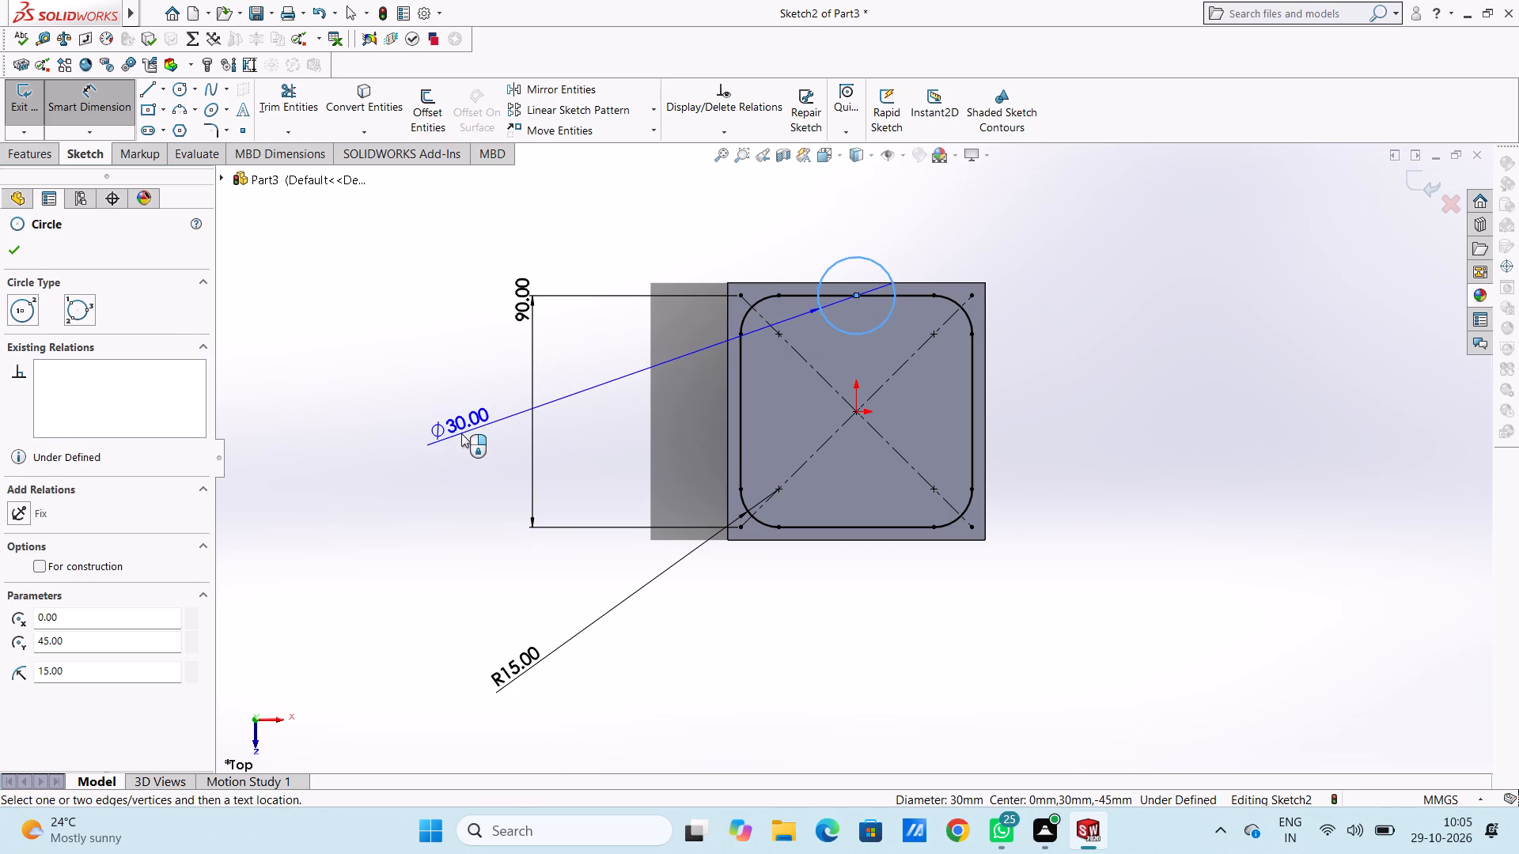
pyautogui.click(461, 433)
pyautogui.click(390, 406)
pyautogui.click(379, 354)
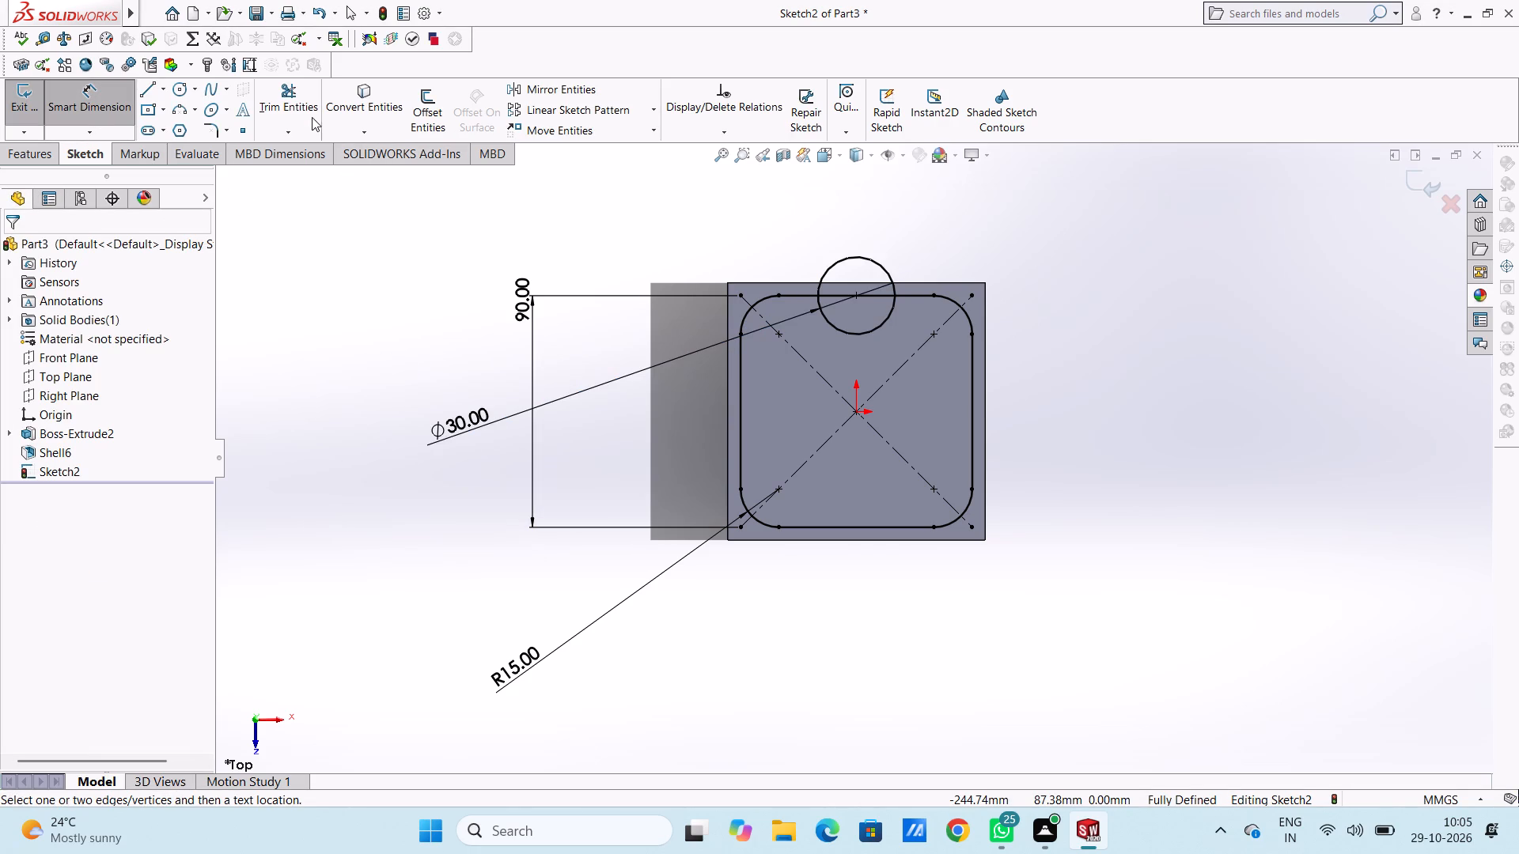
# Trim the circle's outer half and the square's edge inside it, leaving a semicircular notch in the upper side.
pyautogui.click(301, 104)
pyautogui.click(833, 264)
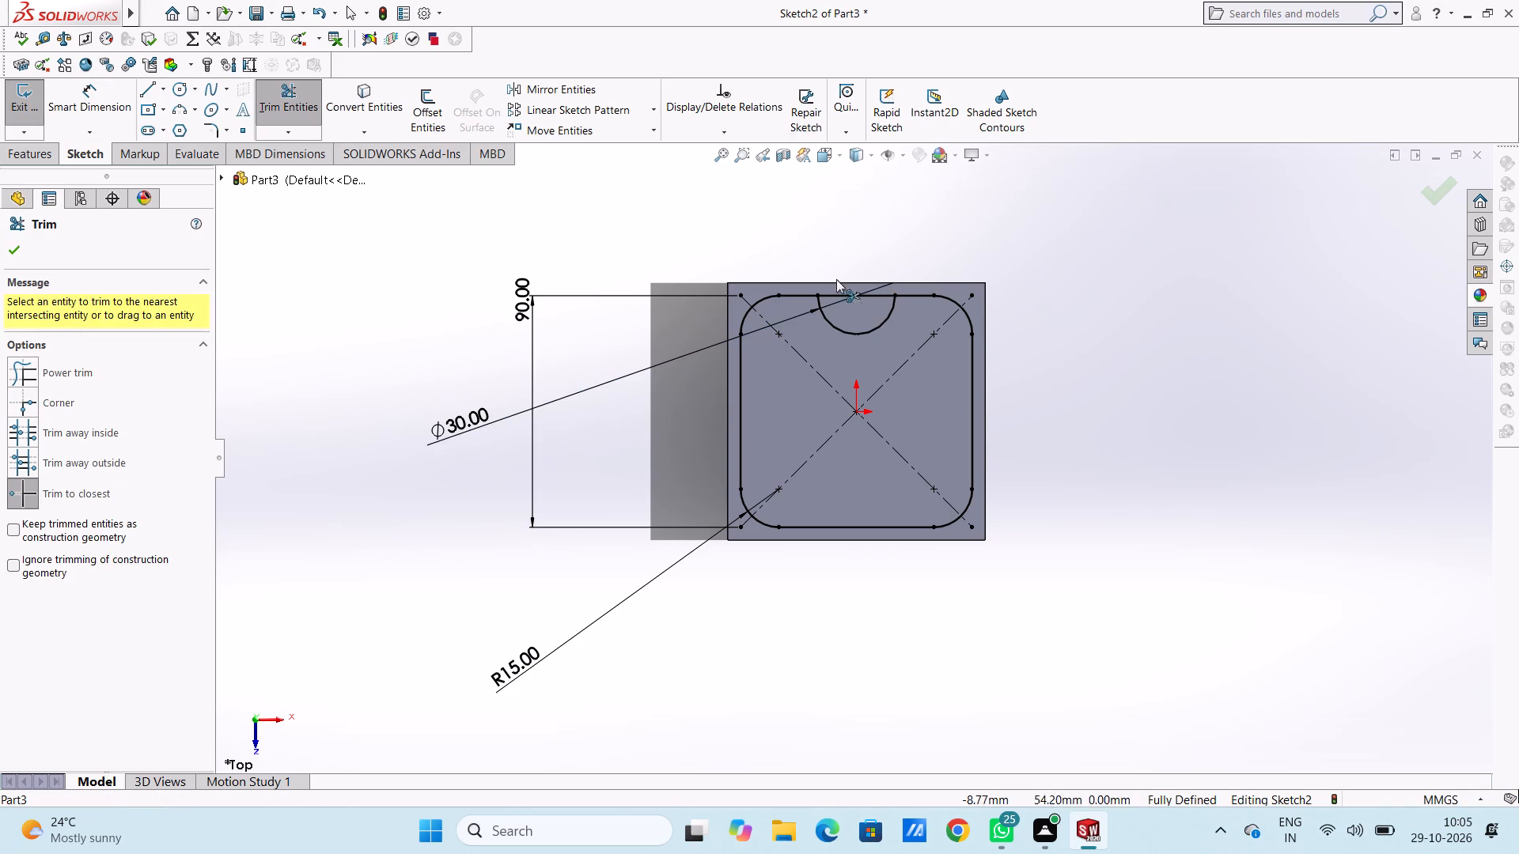
pyautogui.click(839, 297)
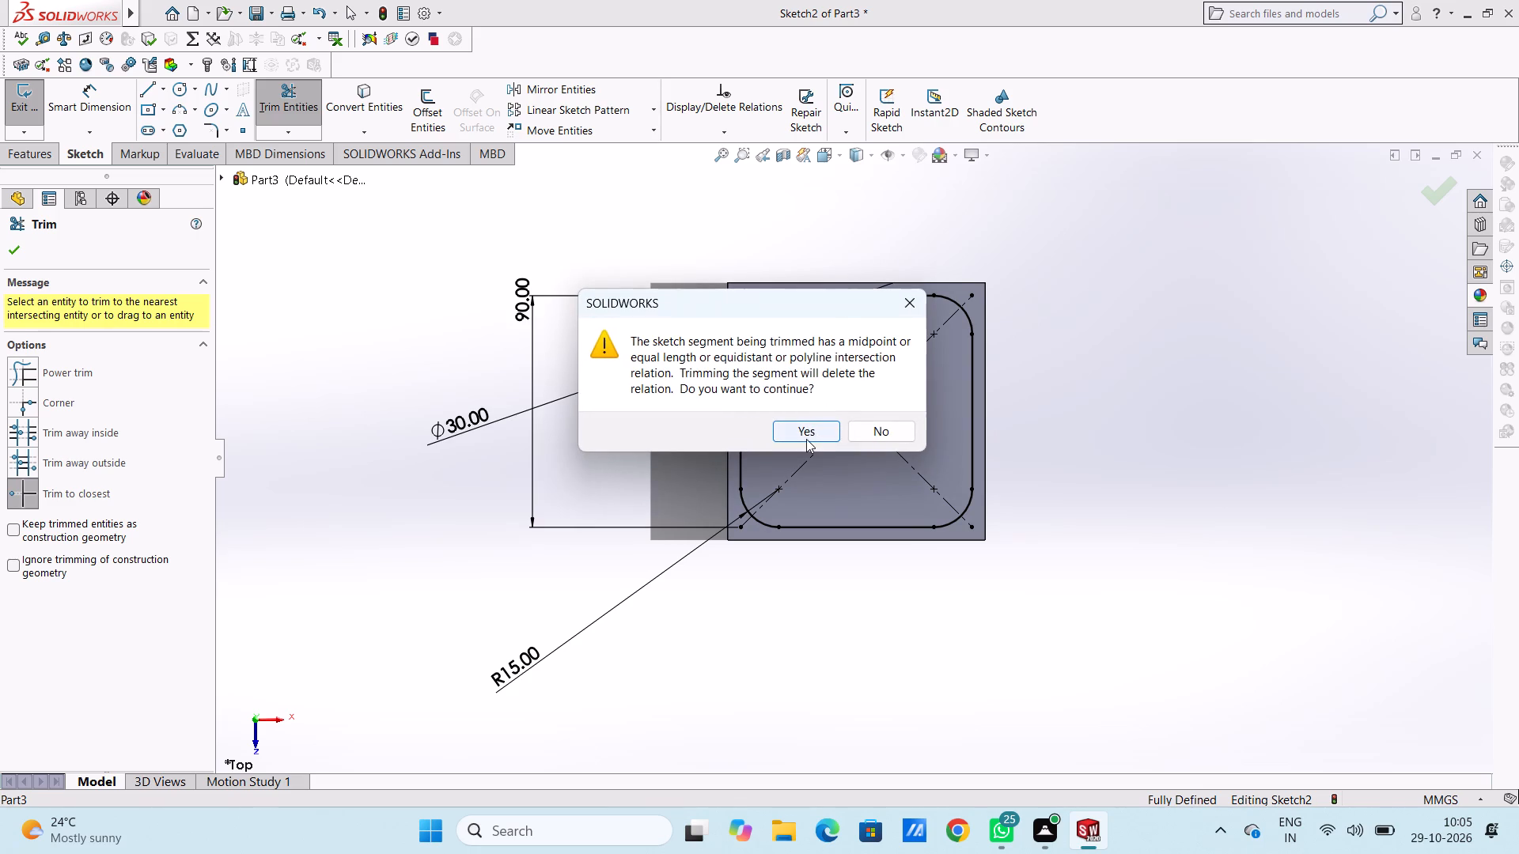
pyautogui.click(806, 439)
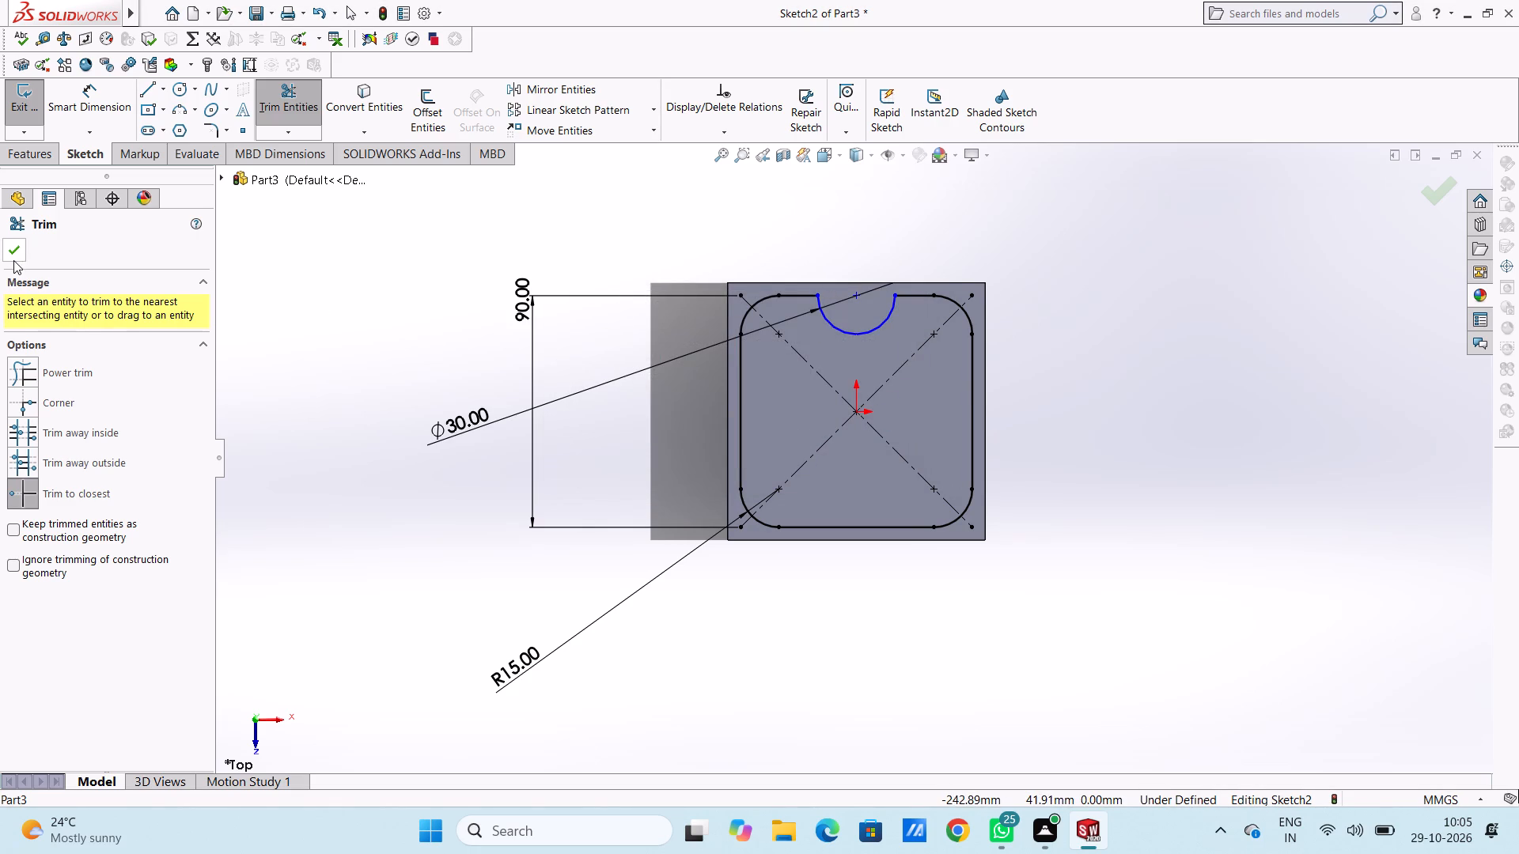
pyautogui.moveTo(13, 253); pyautogui.dragTo(21, 257)
pyautogui.click(441, 276)
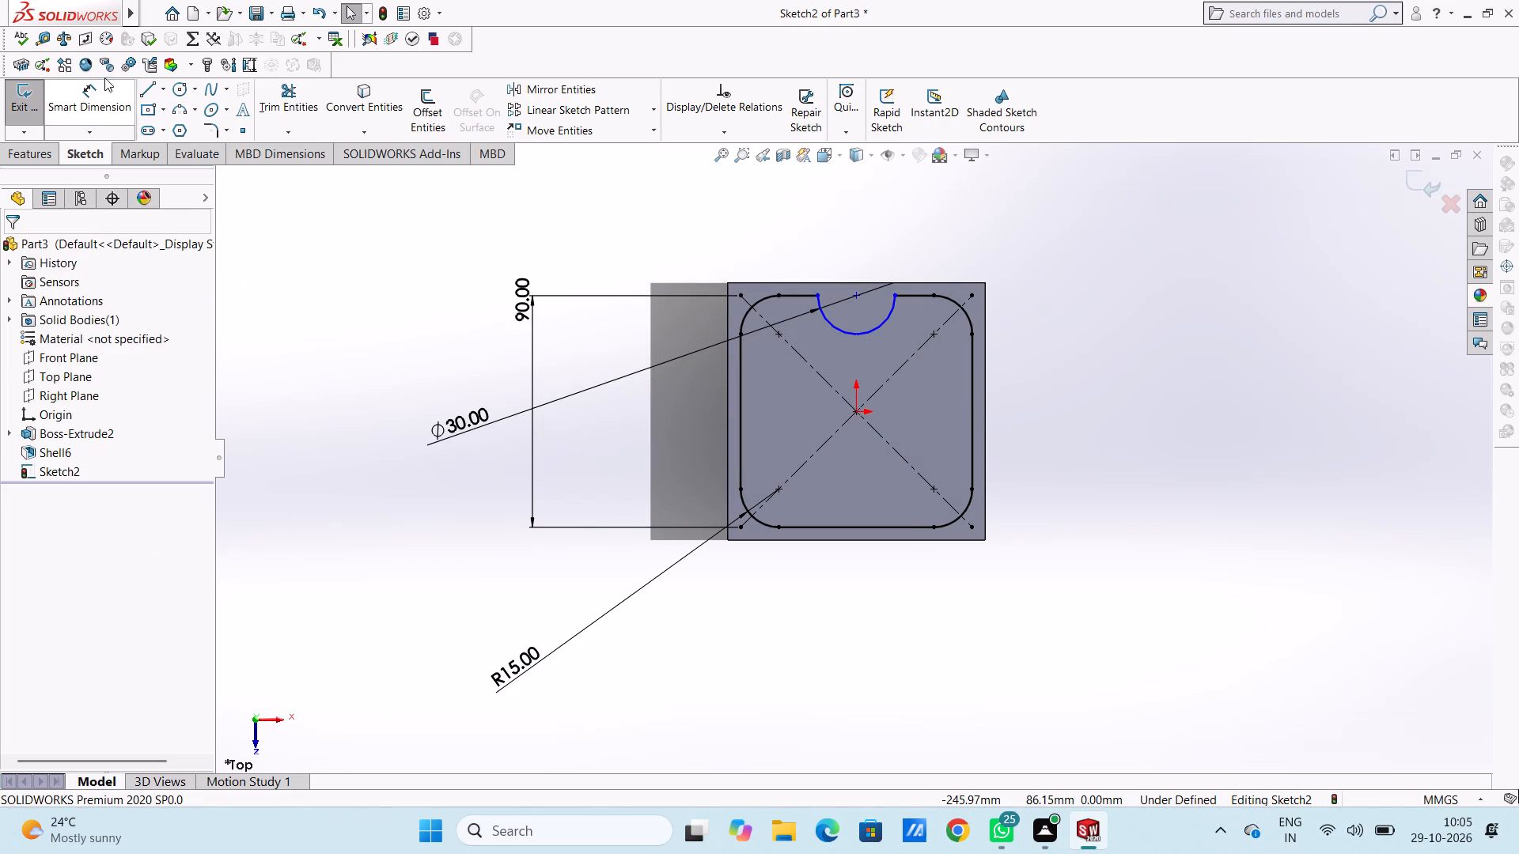
# Dimension the short straight segment between the upper-left fillet and the notch as 15 mm.
pyautogui.click(102, 103)
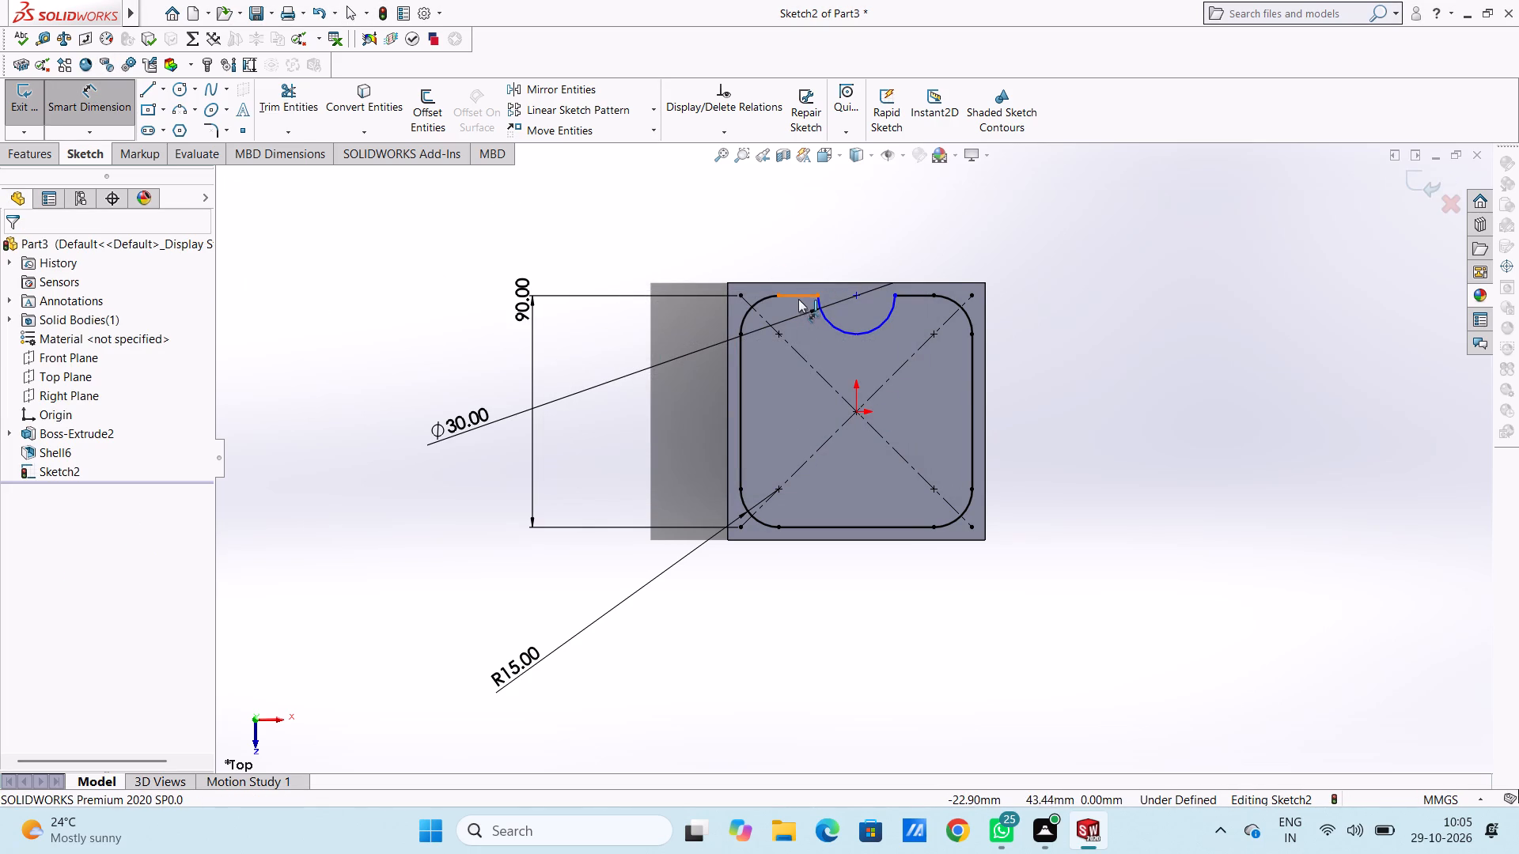
pyautogui.click(798, 298)
pyautogui.click(763, 204)
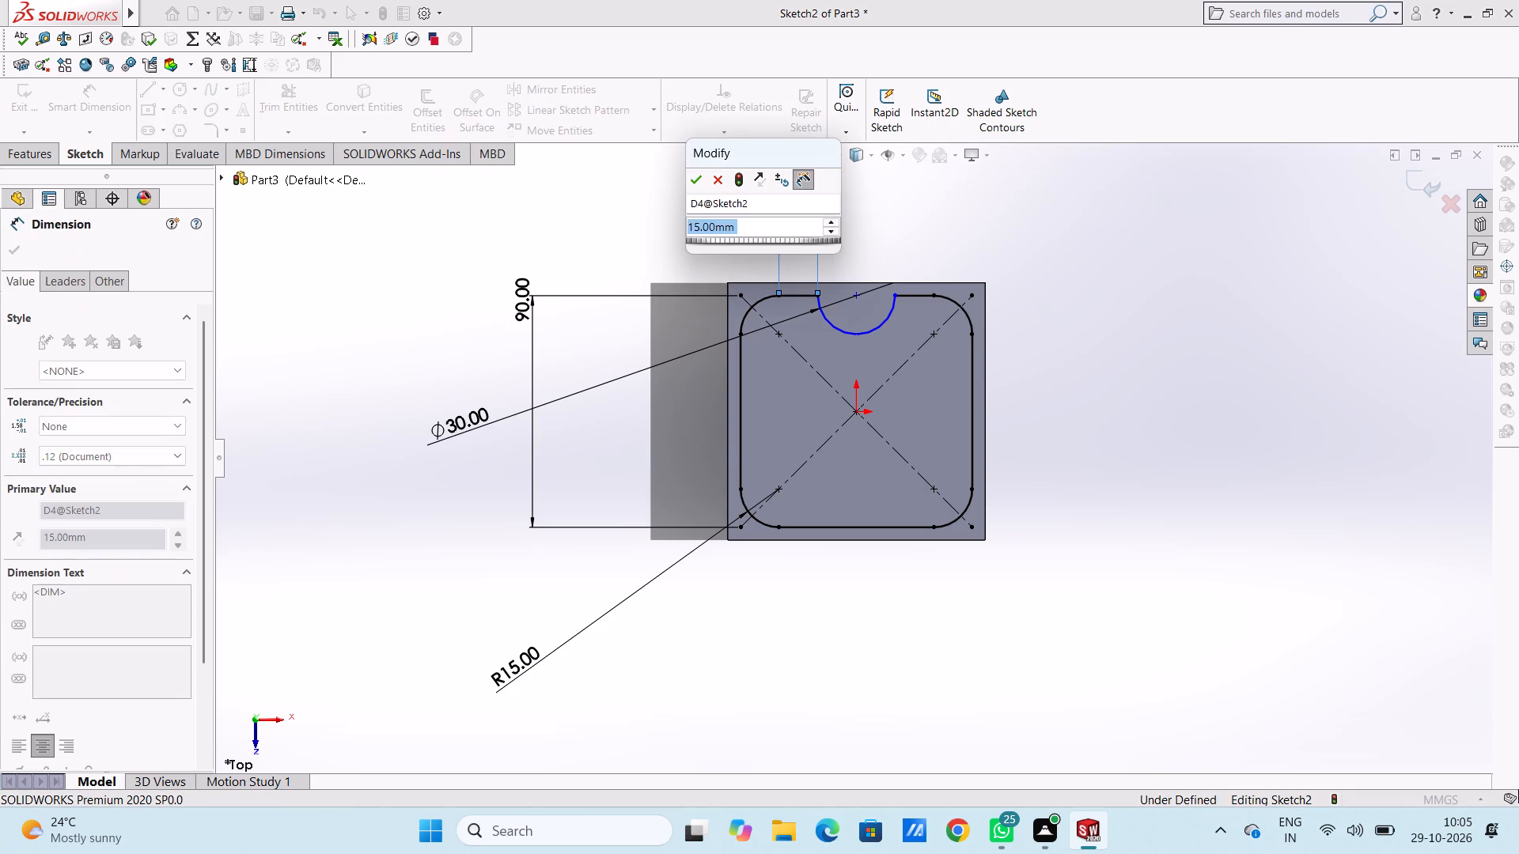
pyautogui.click(695, 176)
pyautogui.click(642, 197)
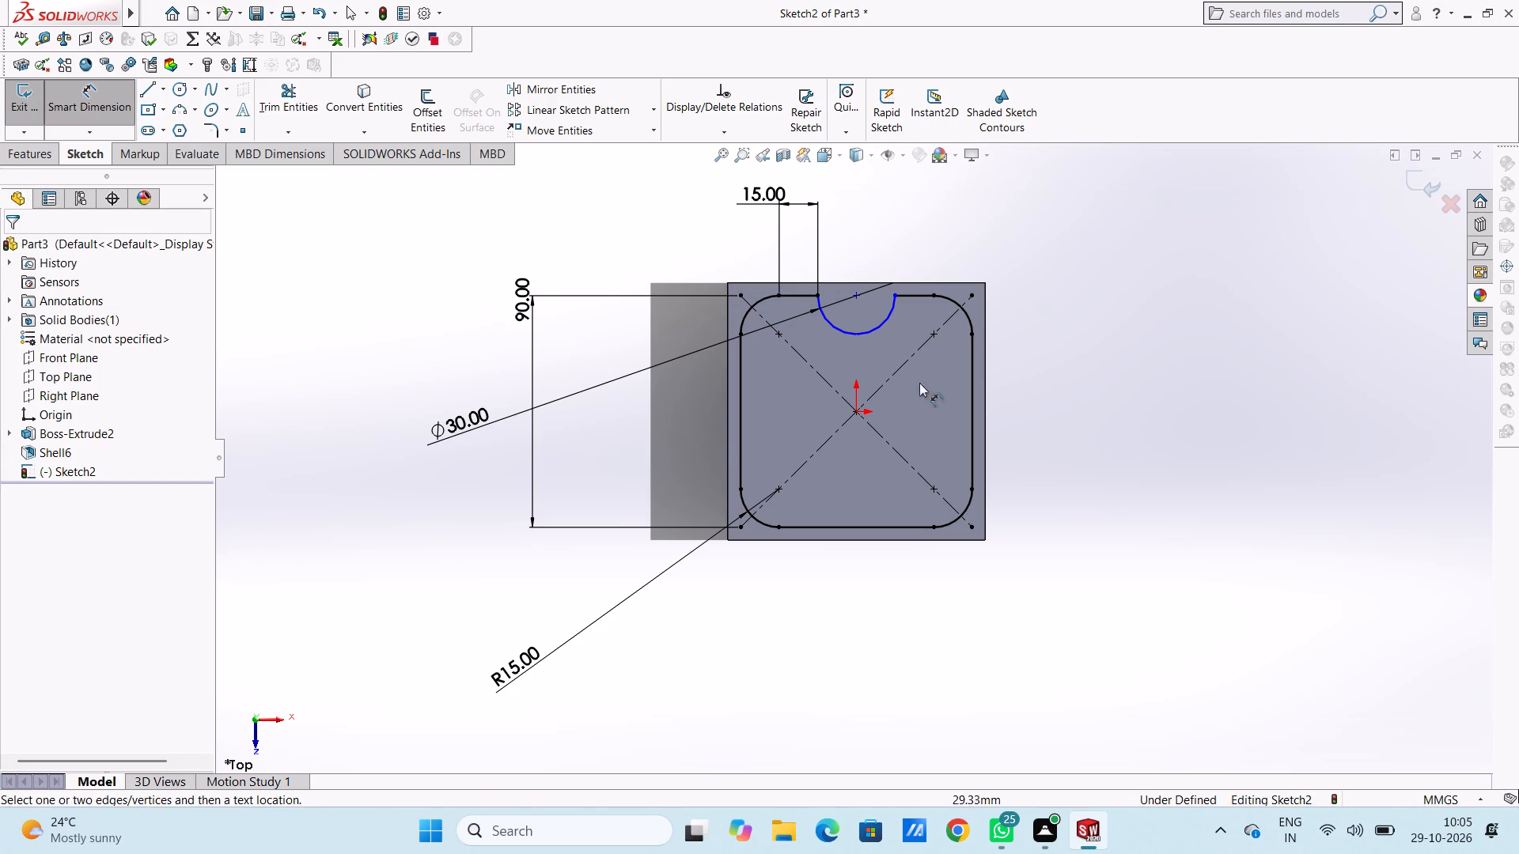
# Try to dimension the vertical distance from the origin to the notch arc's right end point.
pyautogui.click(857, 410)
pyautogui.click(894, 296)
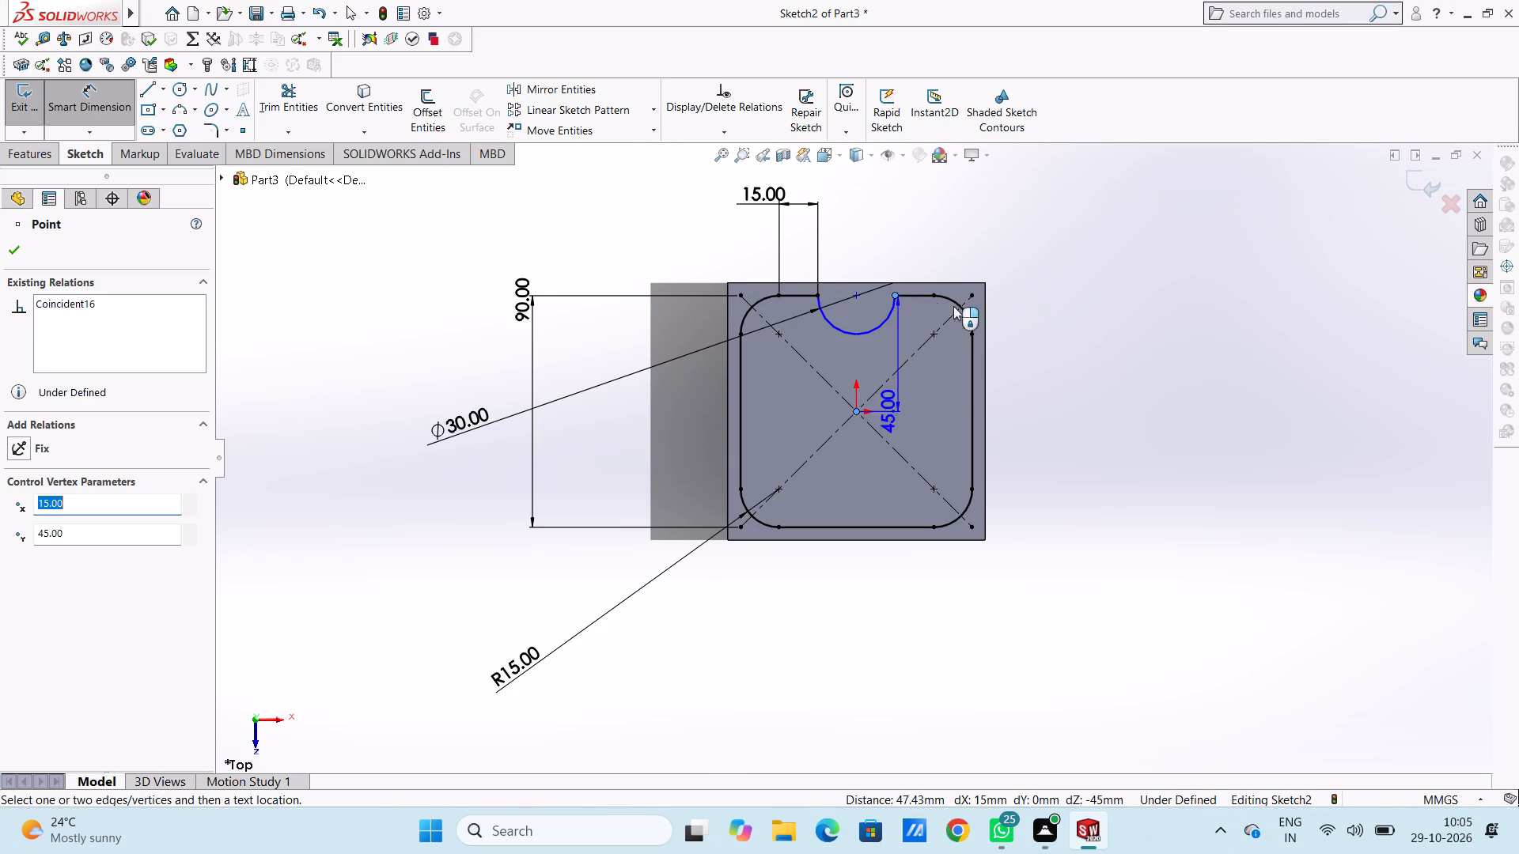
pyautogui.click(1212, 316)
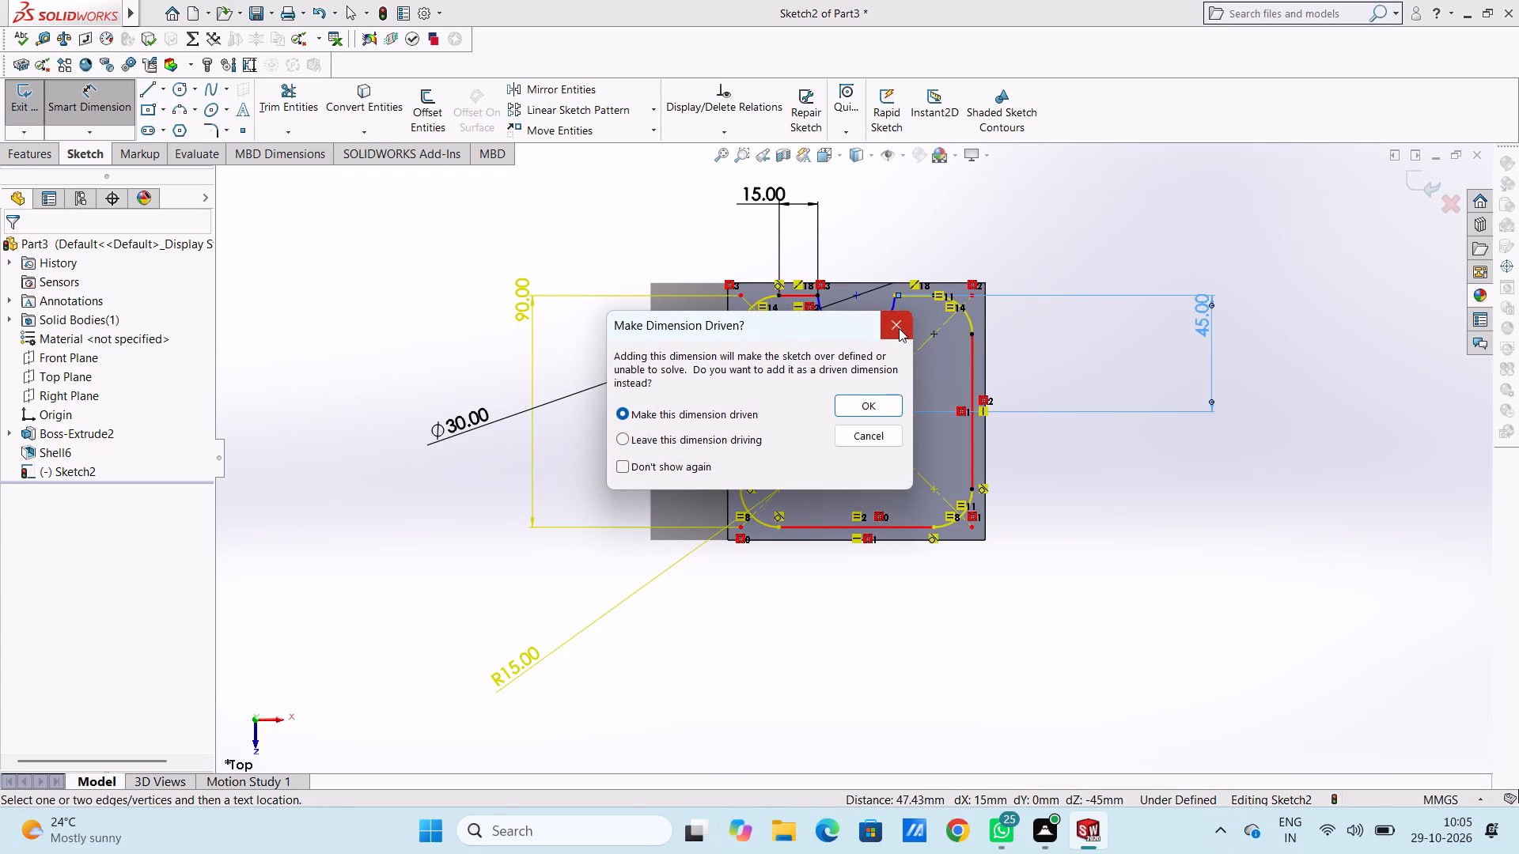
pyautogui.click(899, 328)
# Dimension the vertical distance between the notch arc's centre and the origin as 45 mm, with the text right of the block.
pyautogui.click(858, 337)
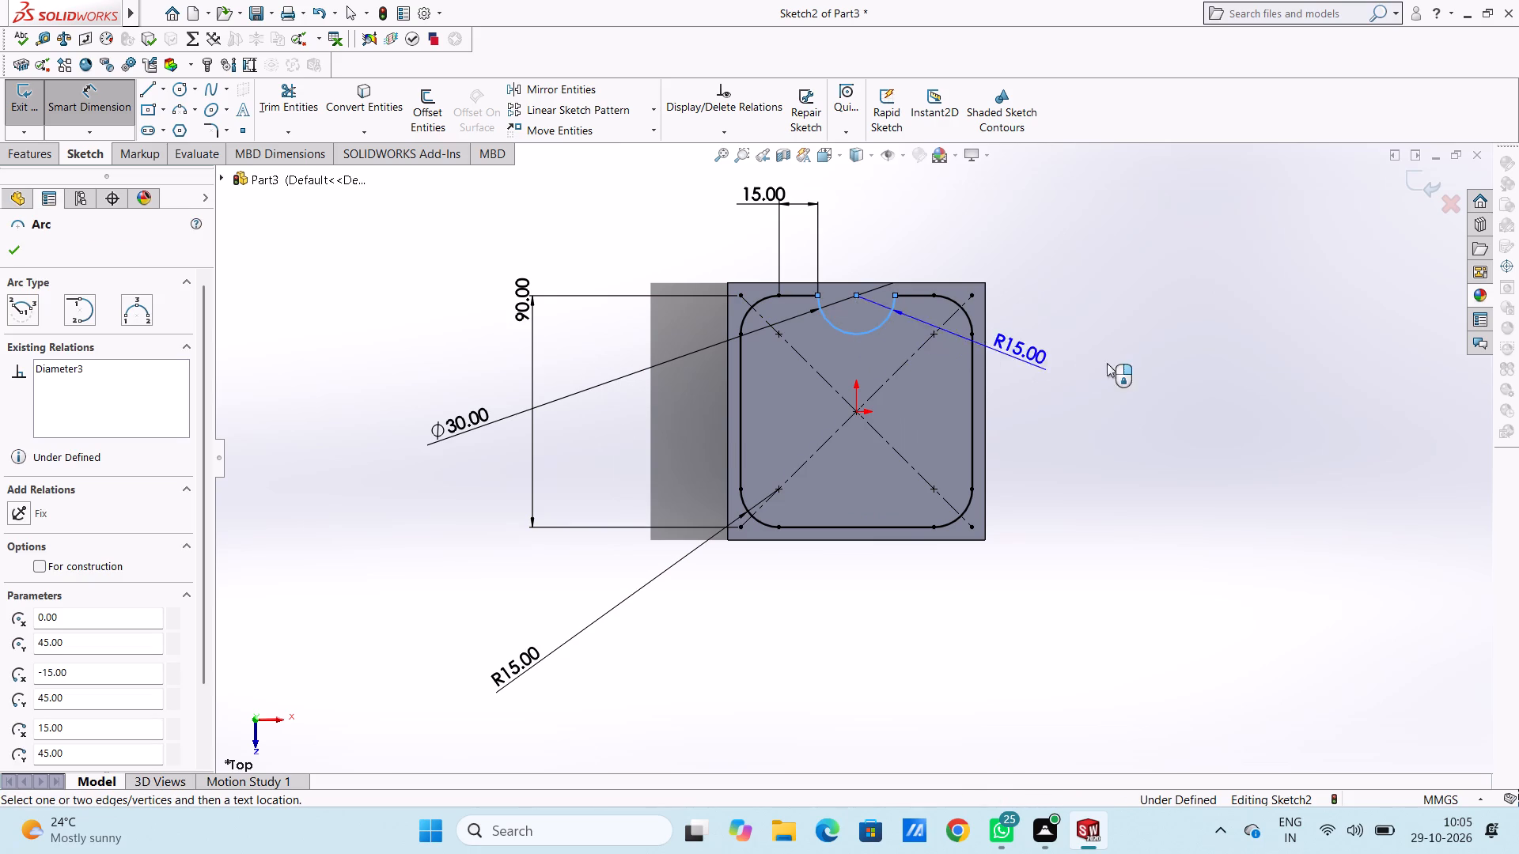
pyautogui.click(856, 416)
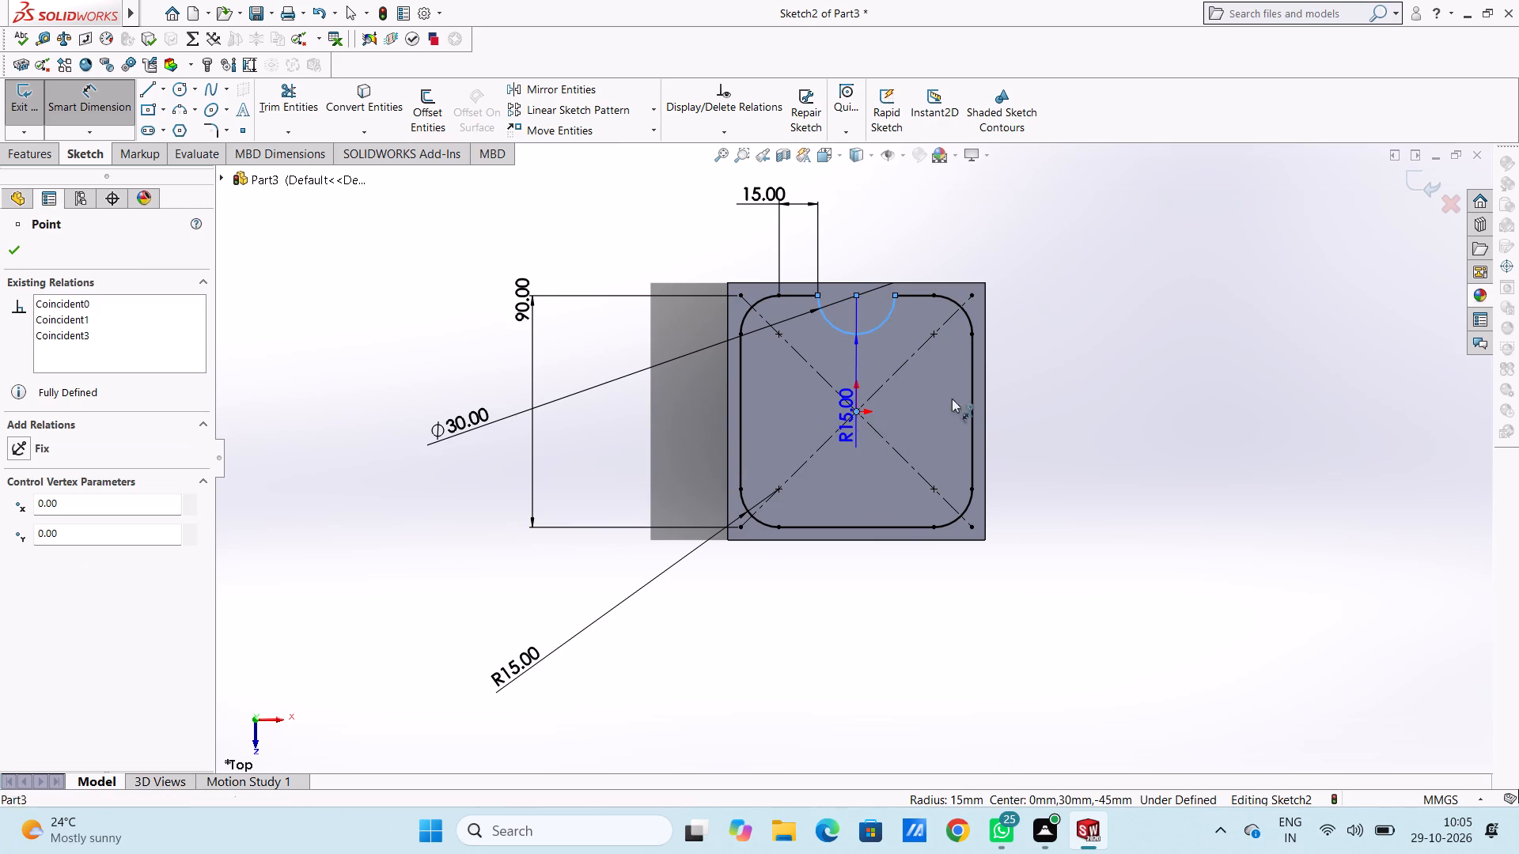
pyautogui.click(1241, 361)
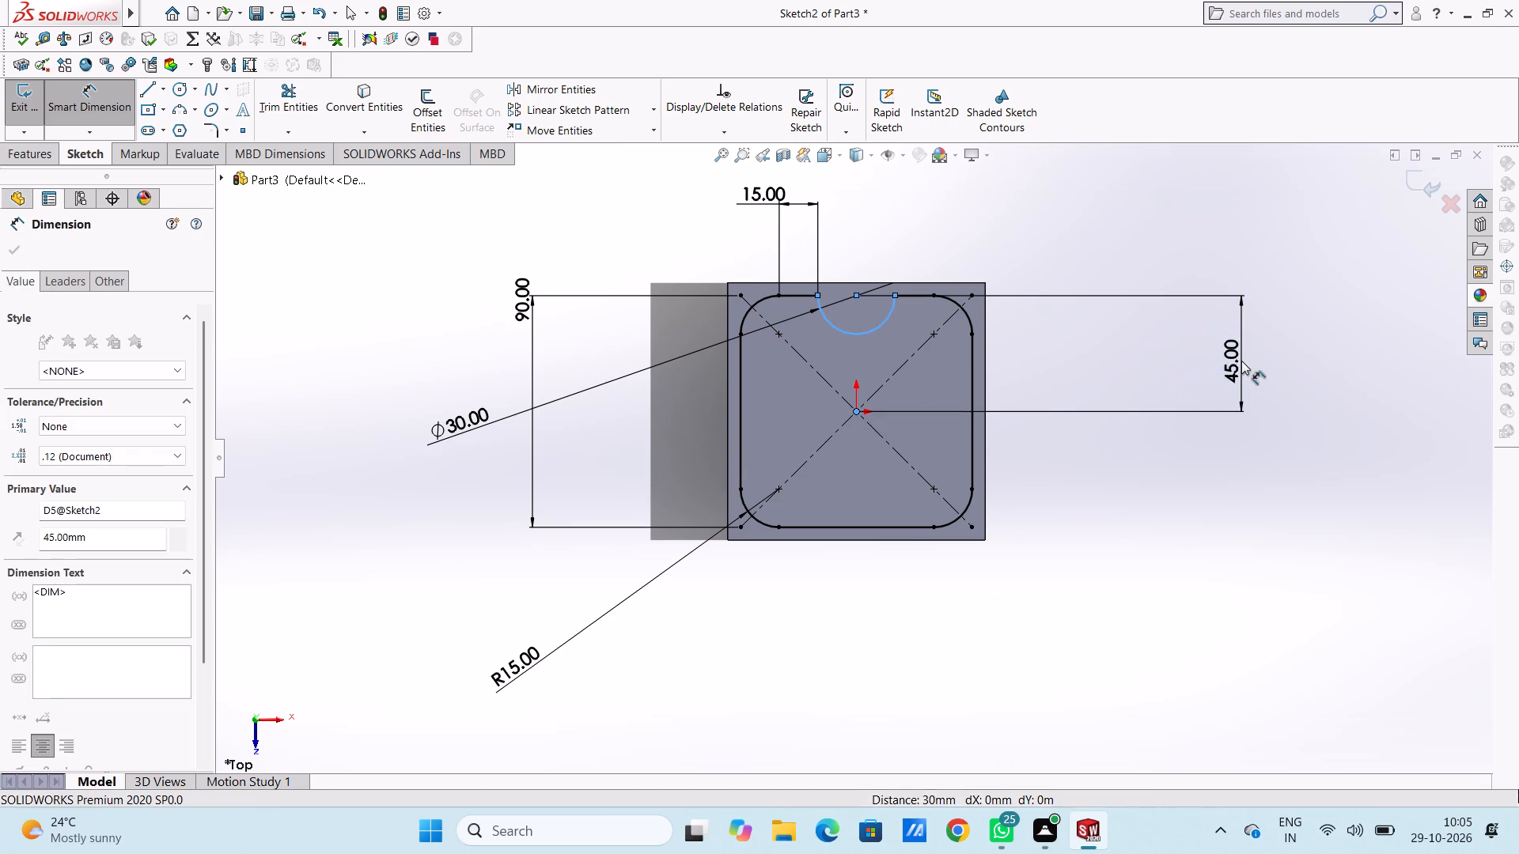
pyautogui.click(1177, 336)
pyautogui.click(1123, 319)
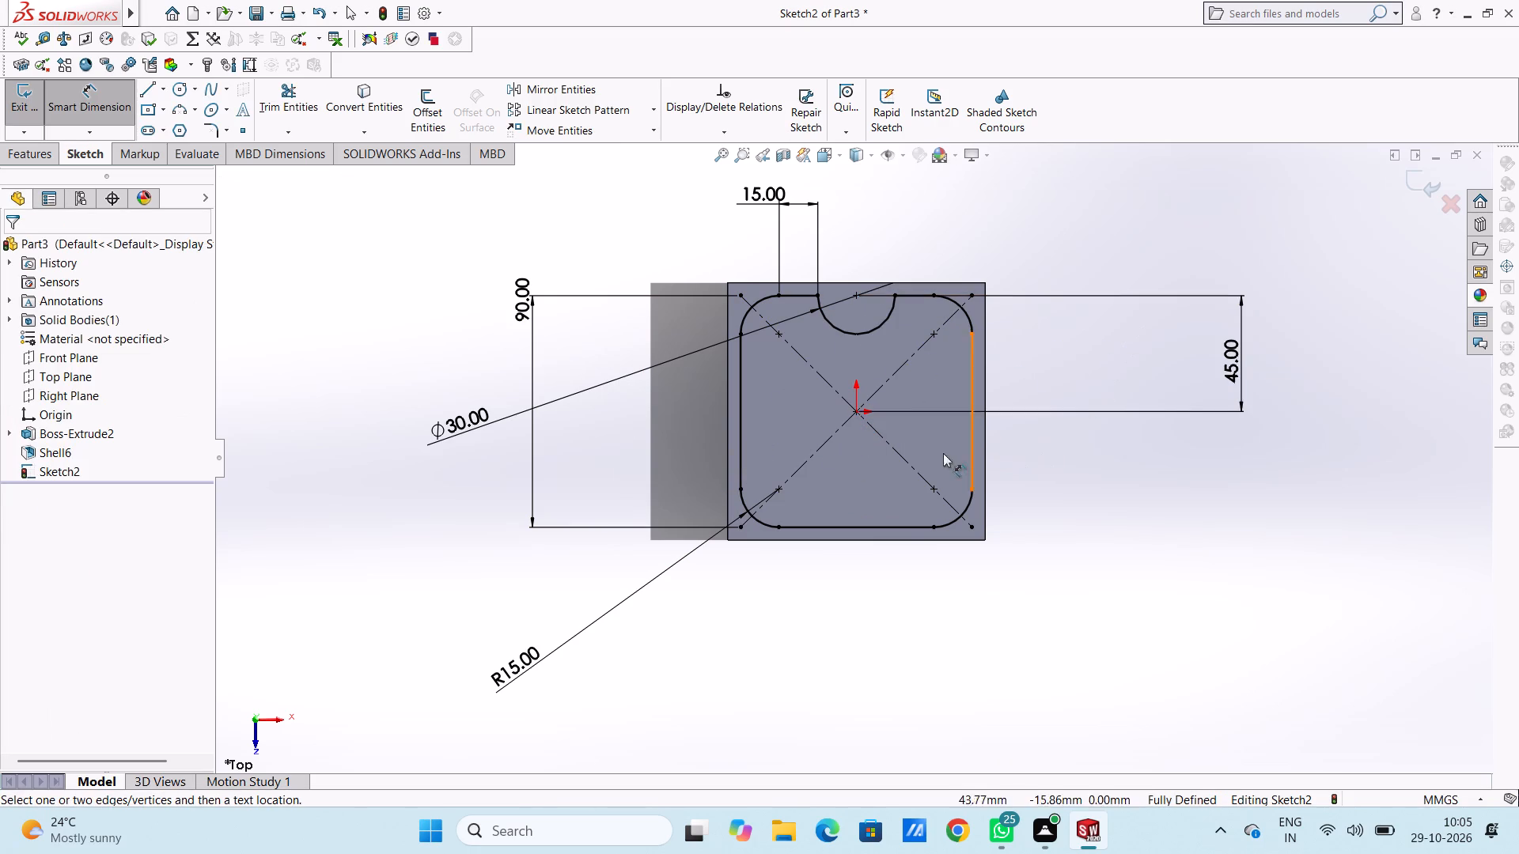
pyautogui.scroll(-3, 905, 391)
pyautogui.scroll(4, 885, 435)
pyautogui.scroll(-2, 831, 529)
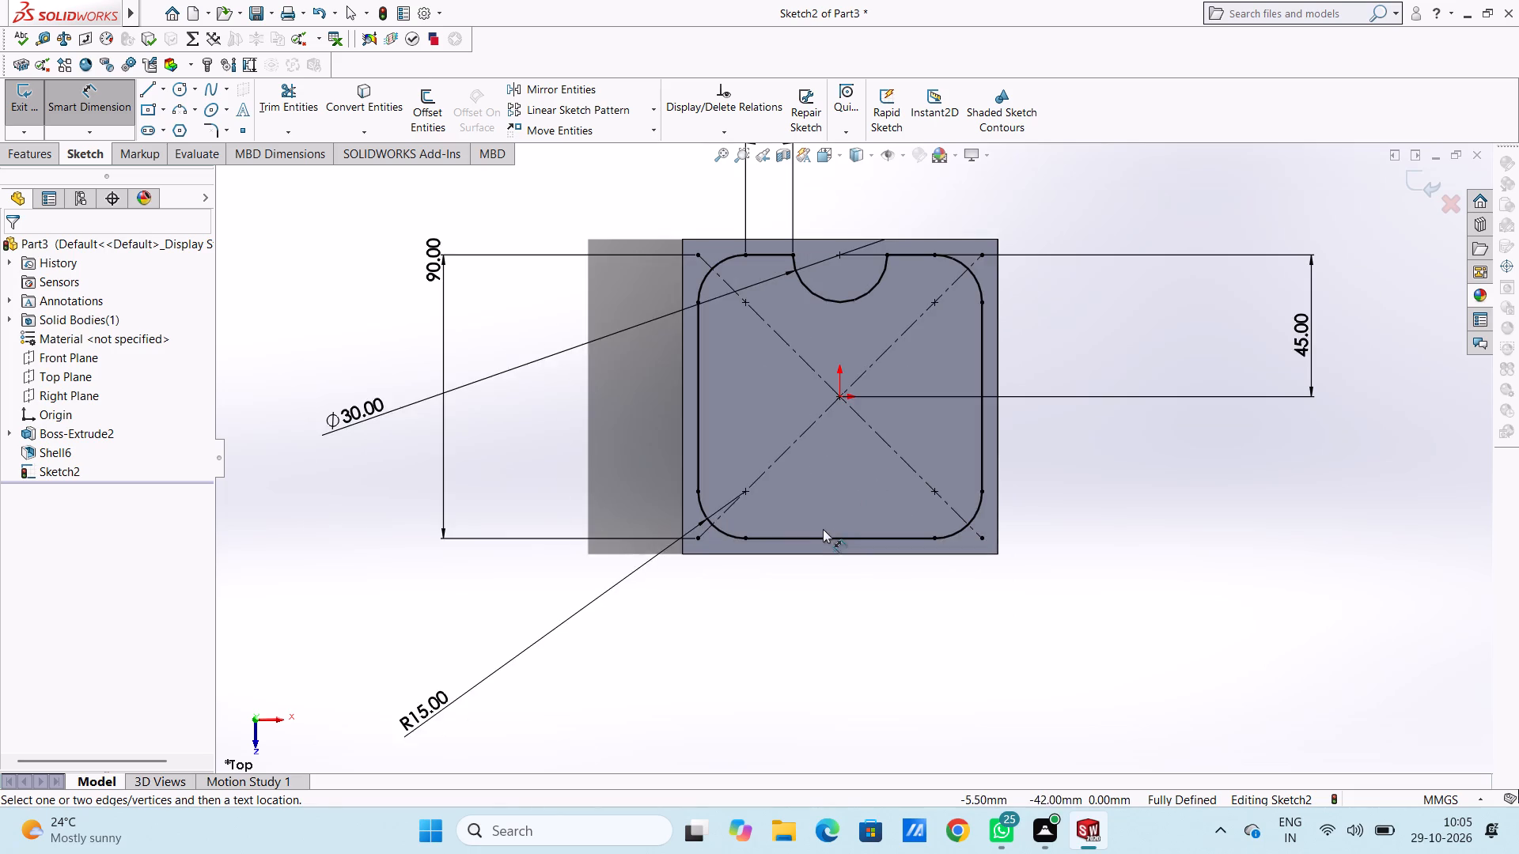
# Circular-pattern the notch arc about the origin with 4 equally spaced instances over 360 degrees.
pyautogui.scroll(2, 822, 520)
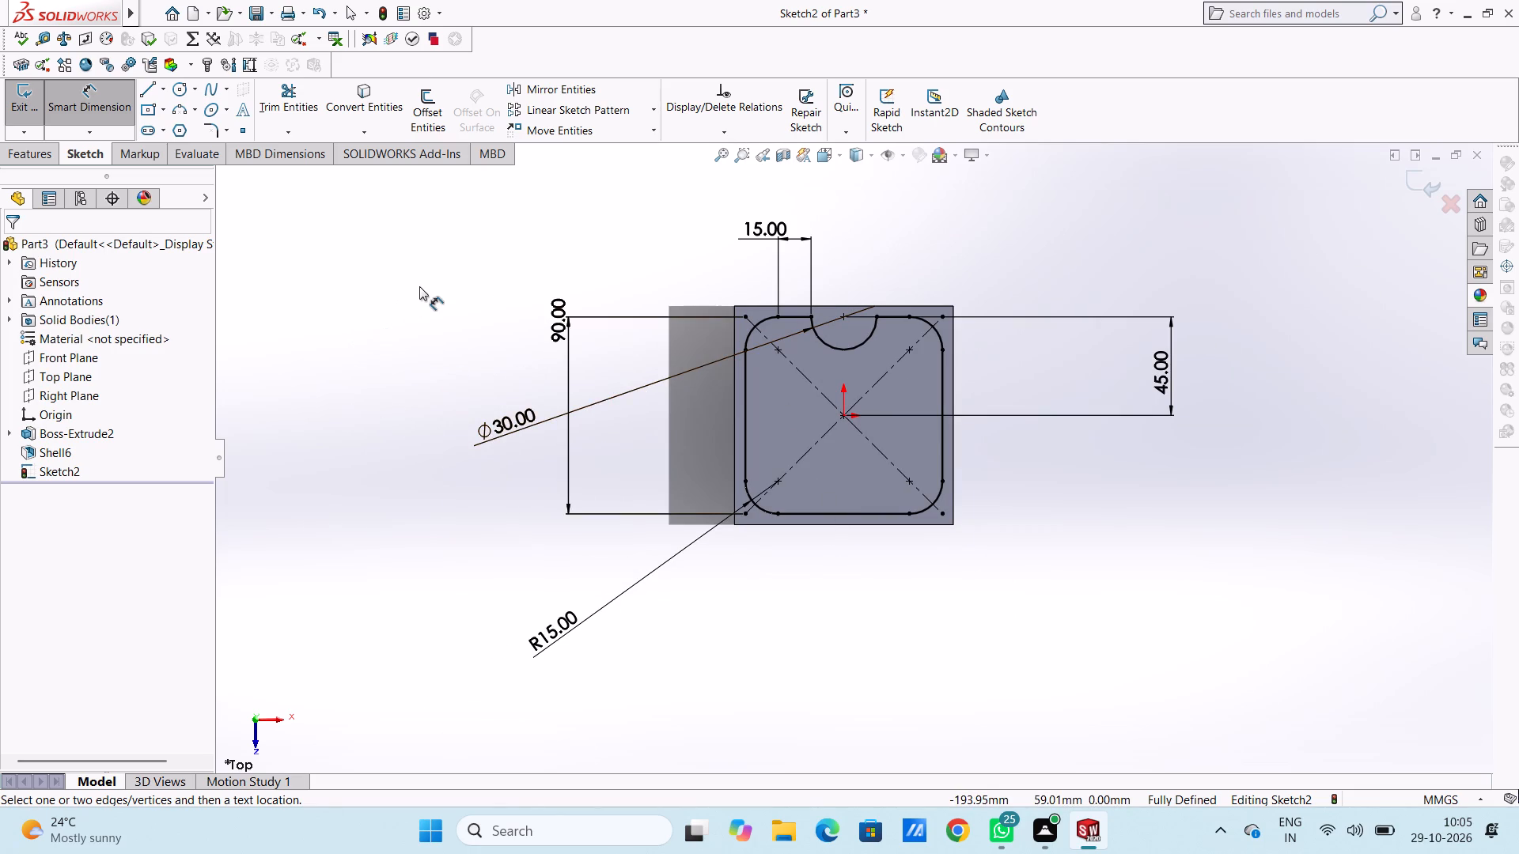
pyautogui.click(111, 101)
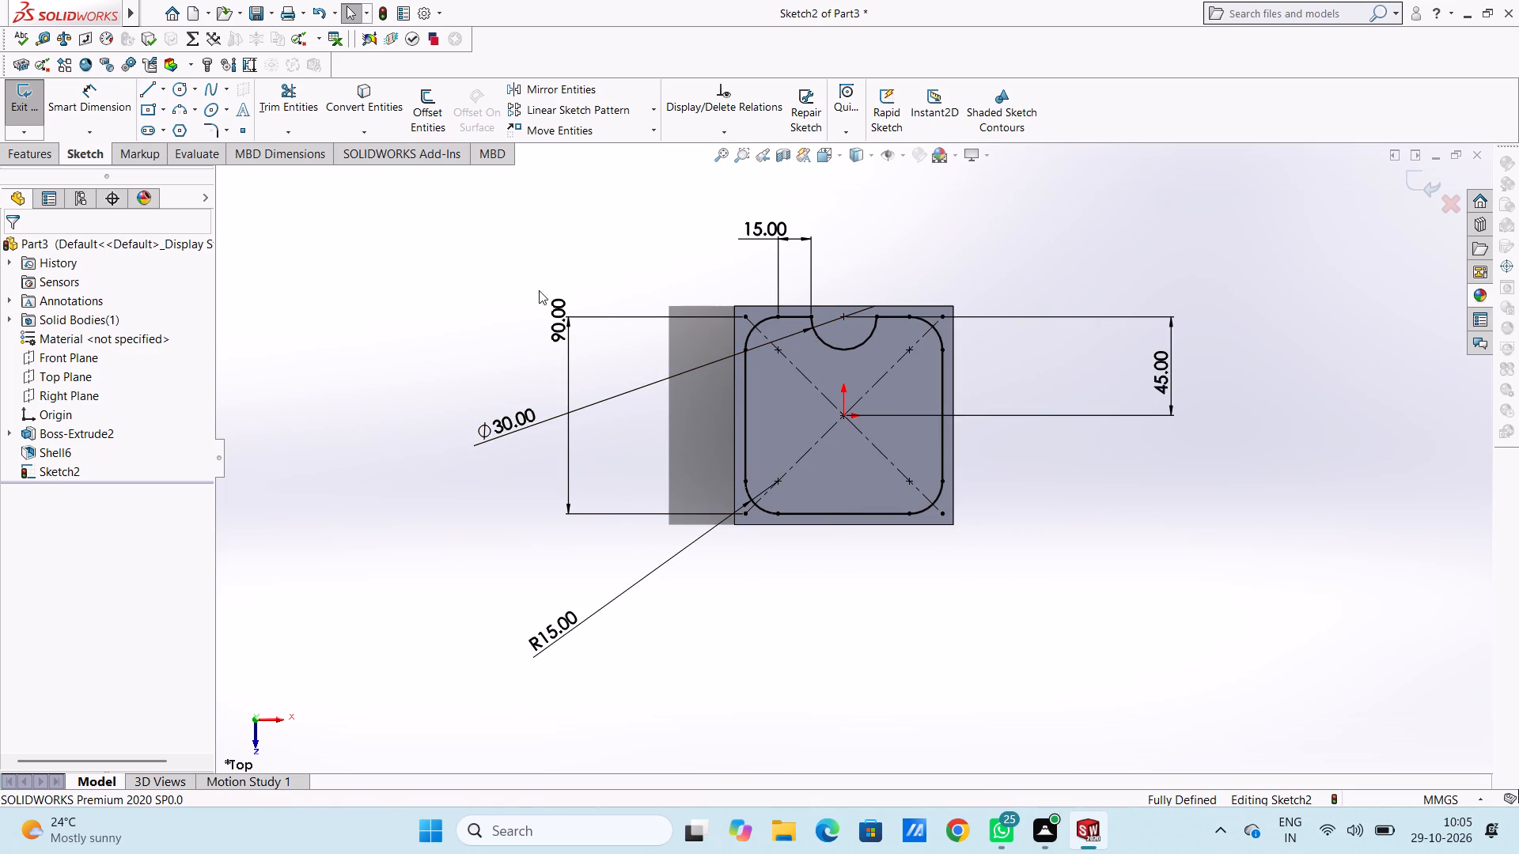
pyautogui.click(819, 342)
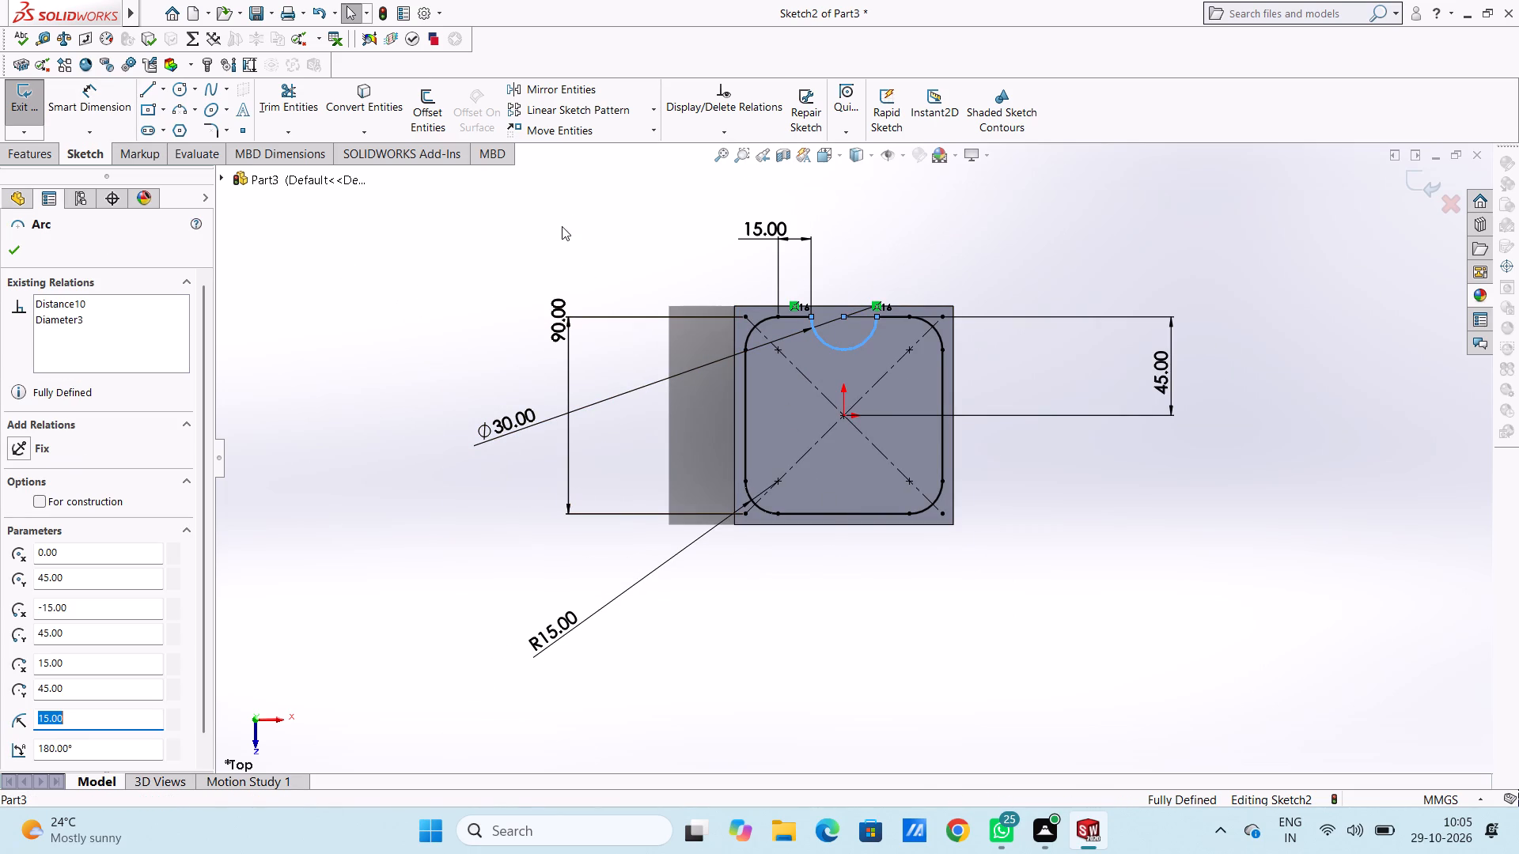
pyautogui.click(653, 115)
pyautogui.click(642, 146)
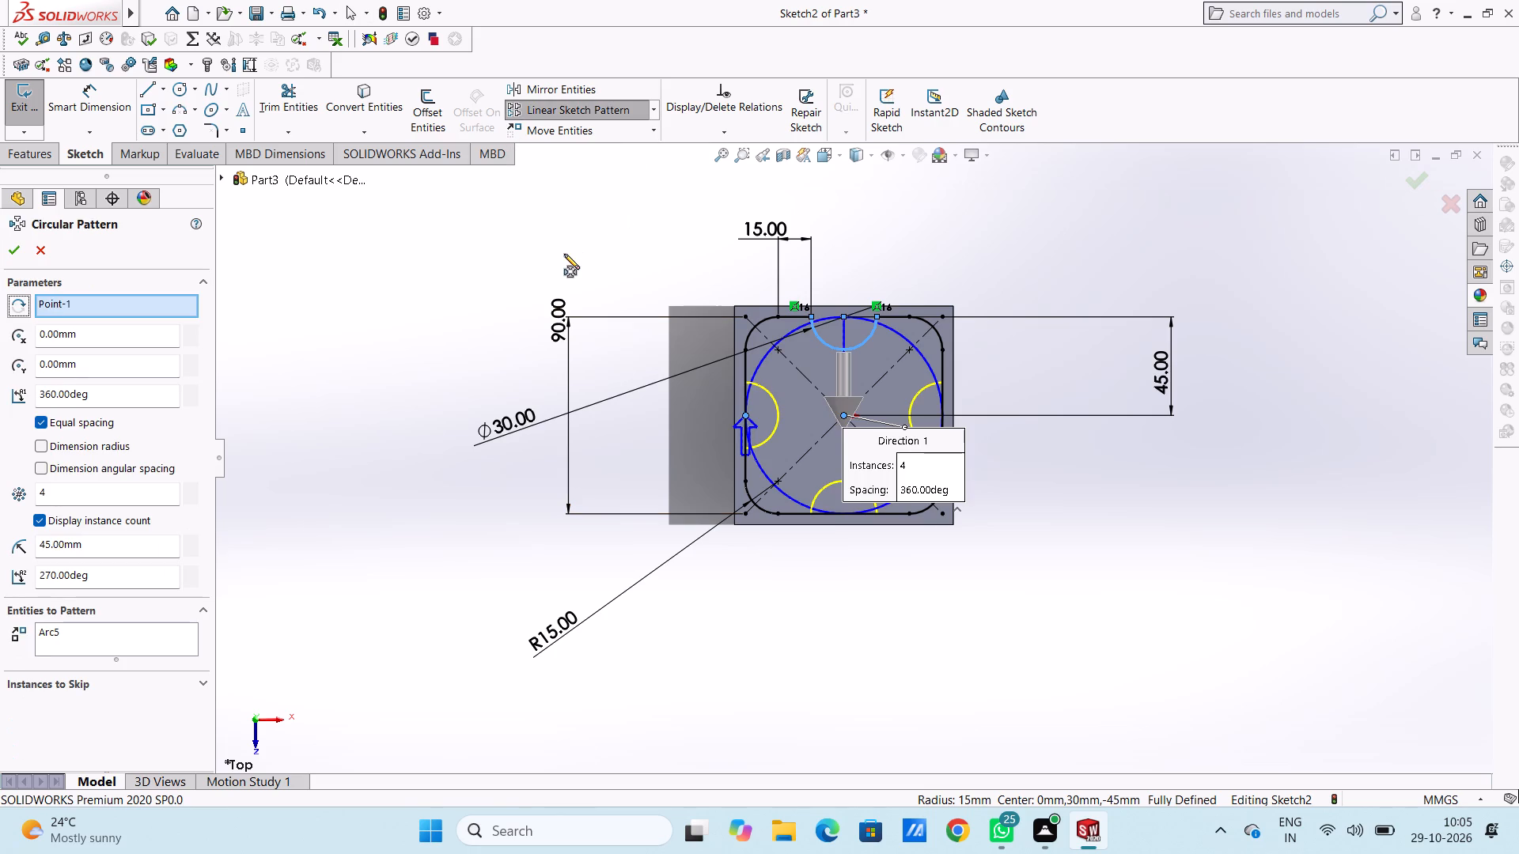
pyautogui.click(21, 247)
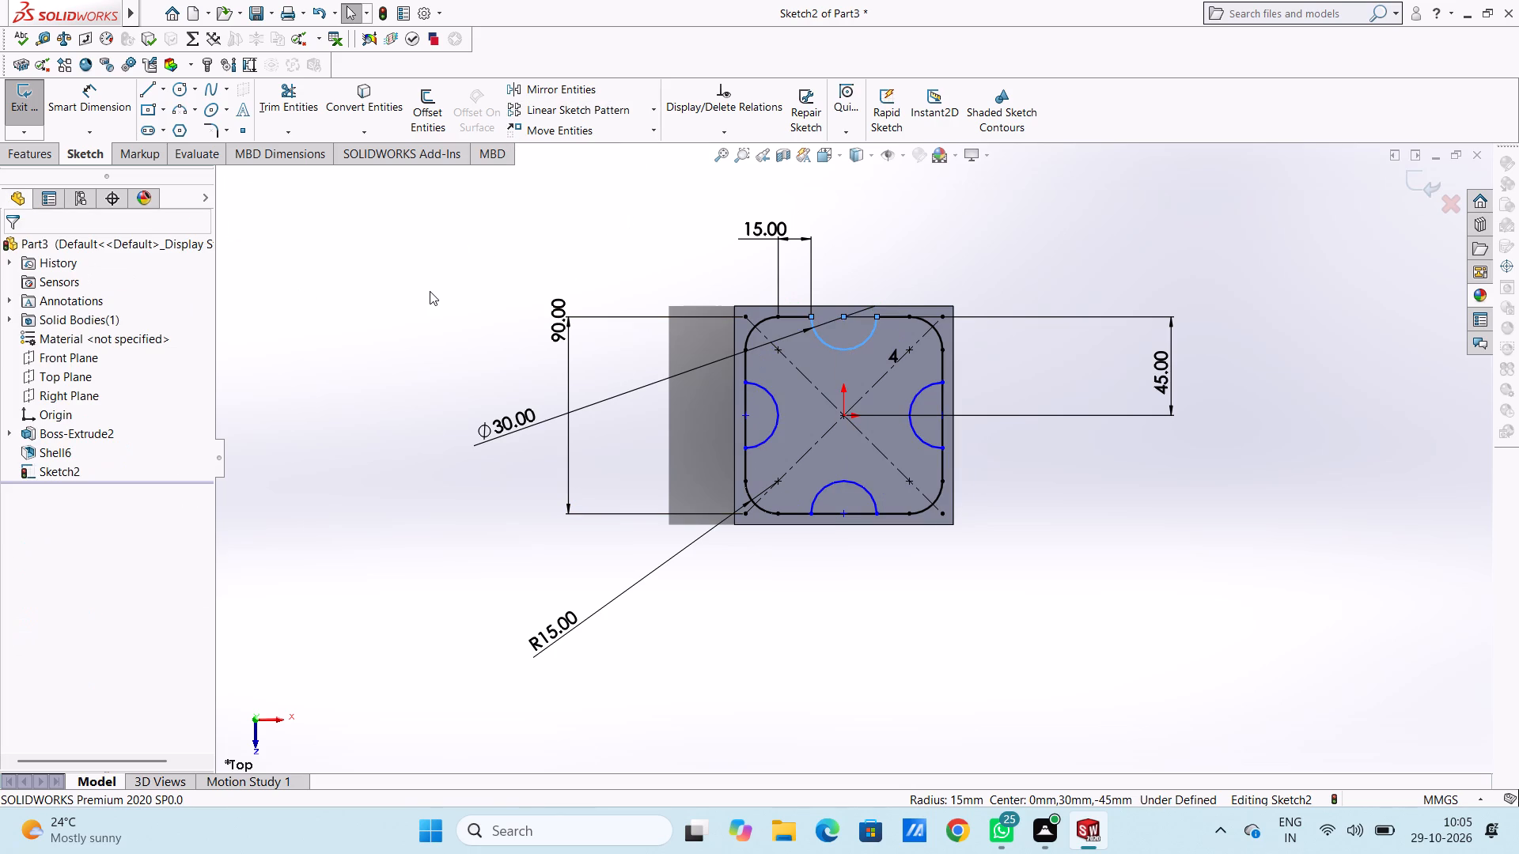
pyautogui.click(430, 291)
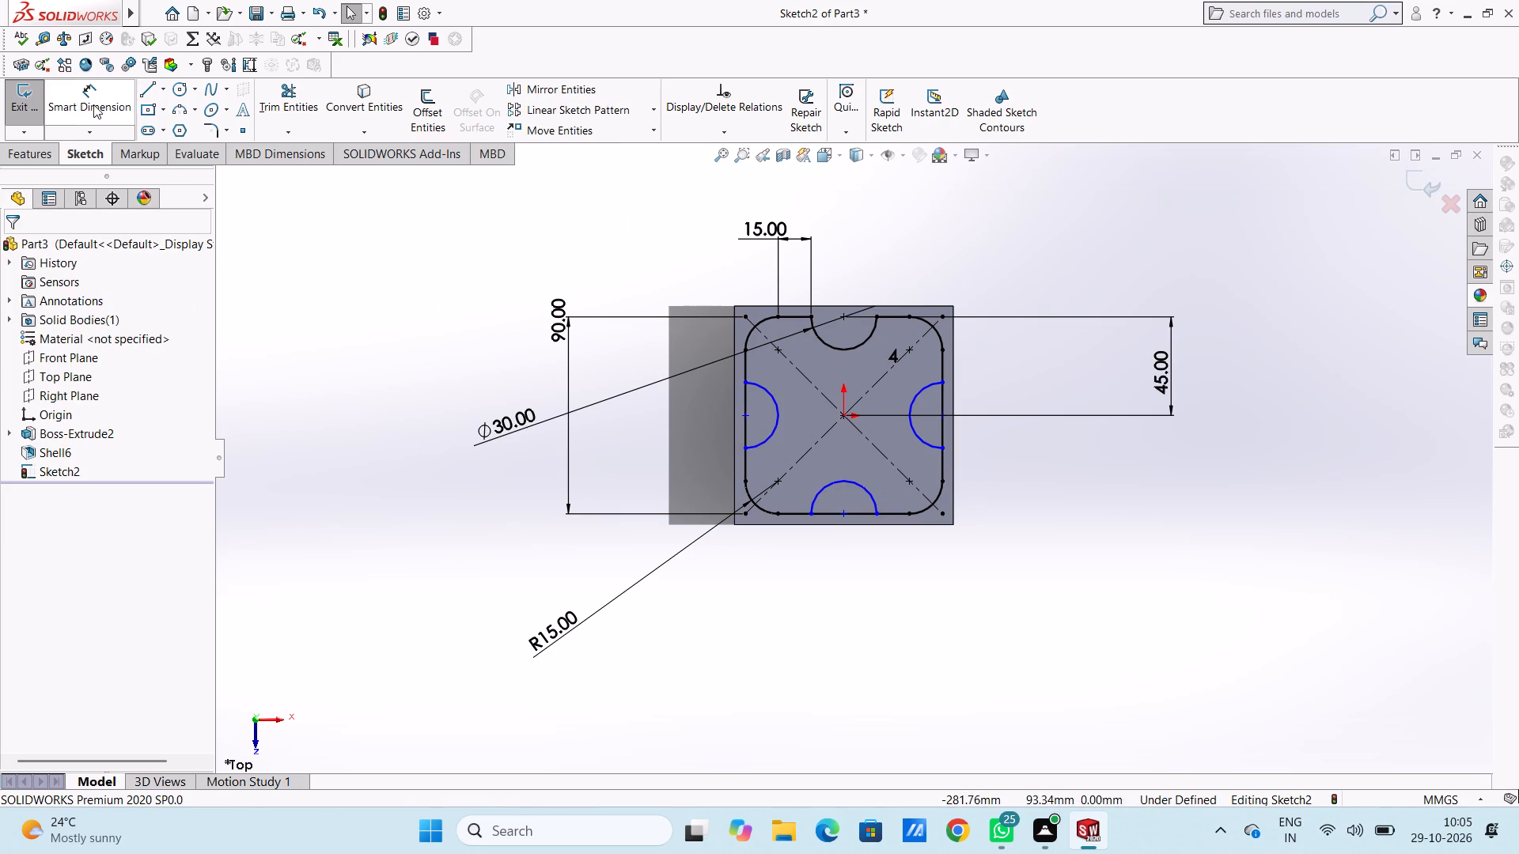
# Trim the 90 mm square's left, right and lower edges inside the patterned arcs, leaving a semicircular notch in each side.
pyautogui.click(92, 102)
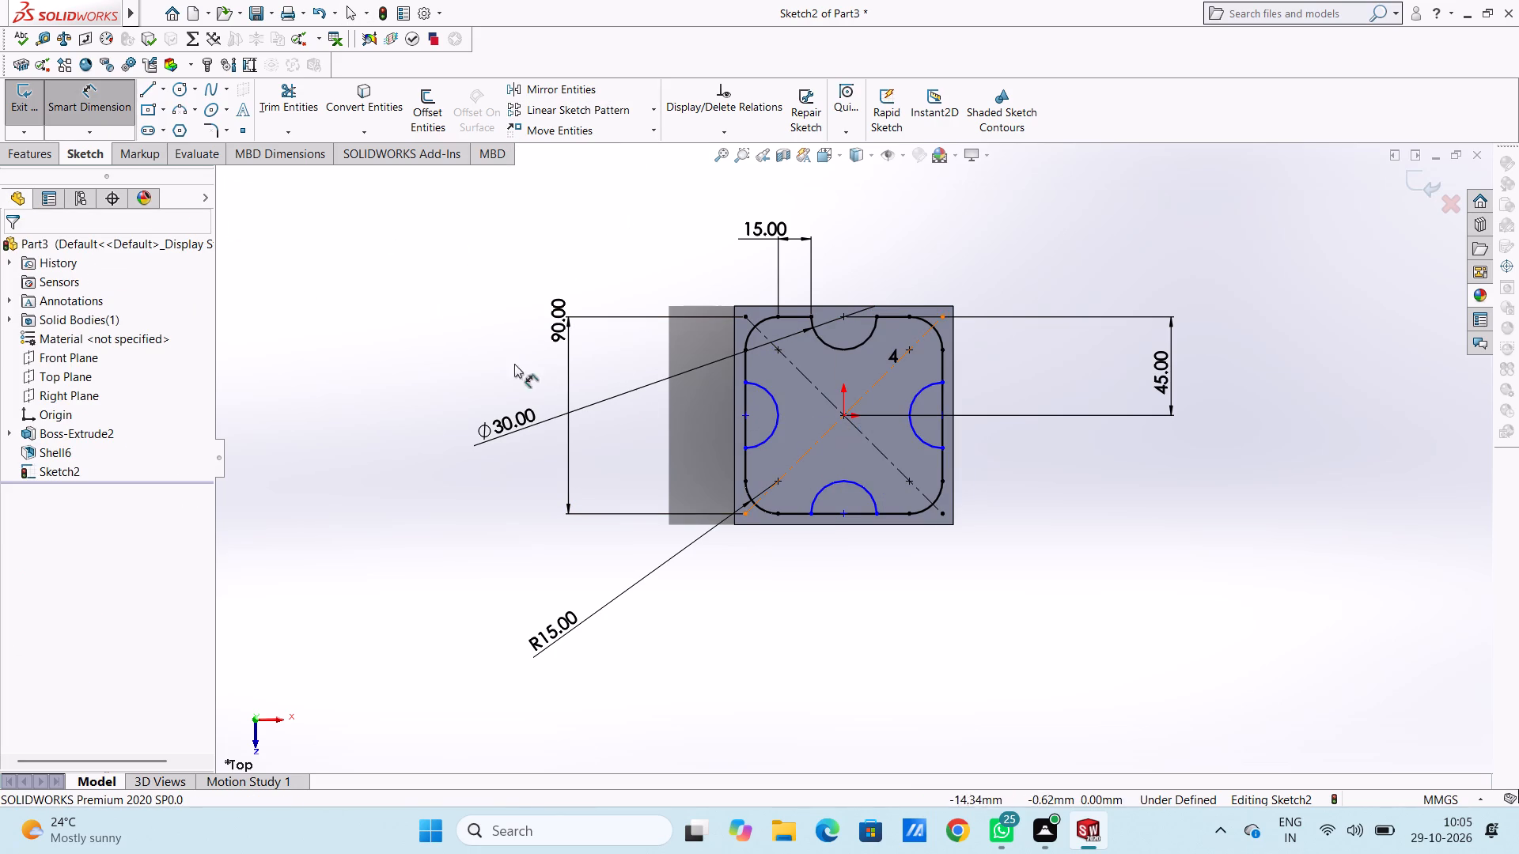
pyautogui.click(305, 109)
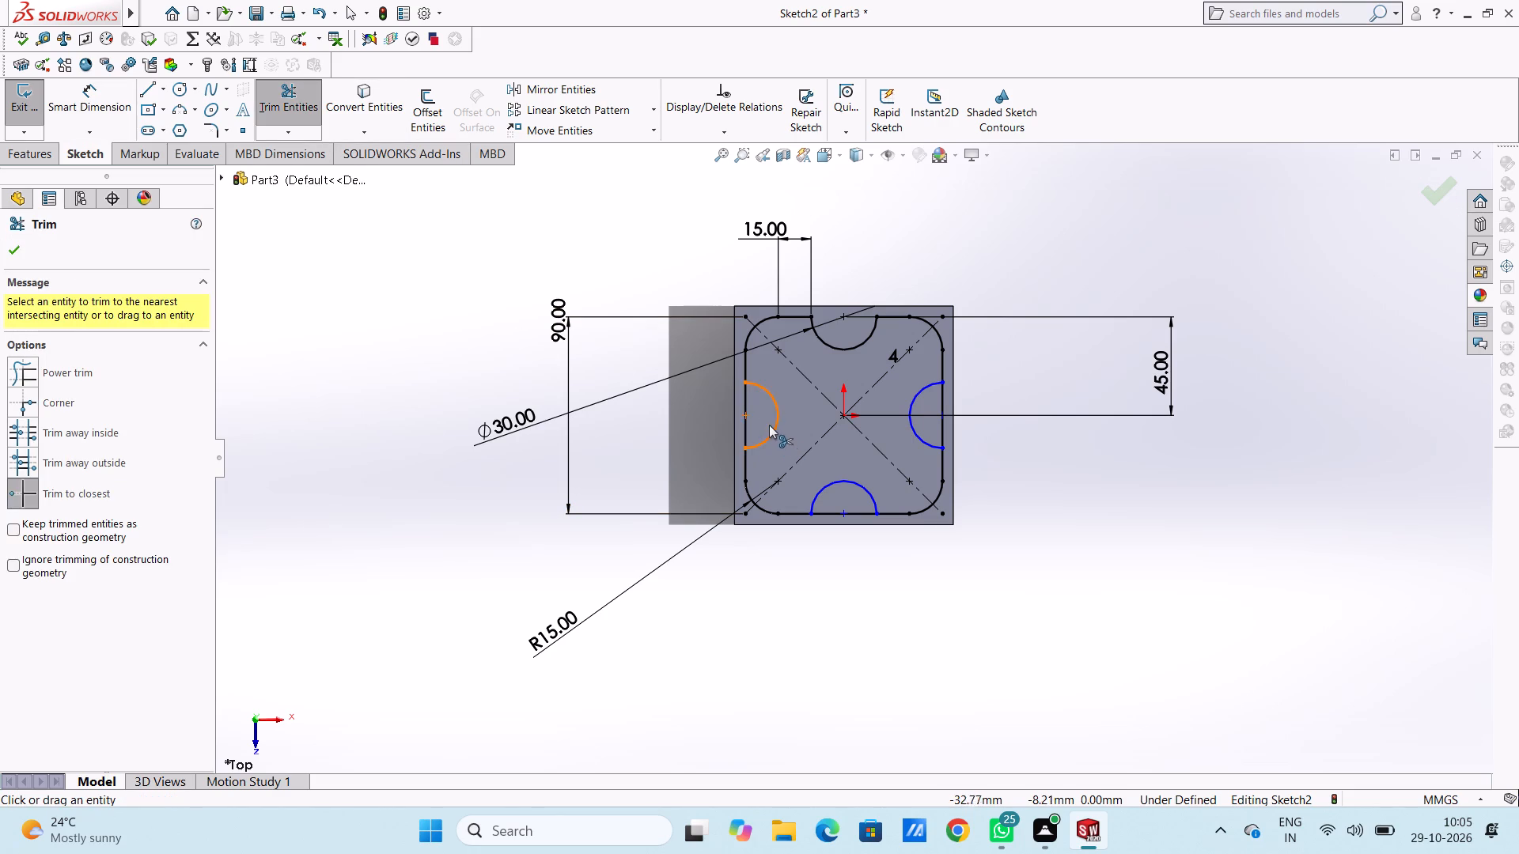
pyautogui.click(743, 402)
pyautogui.click(797, 435)
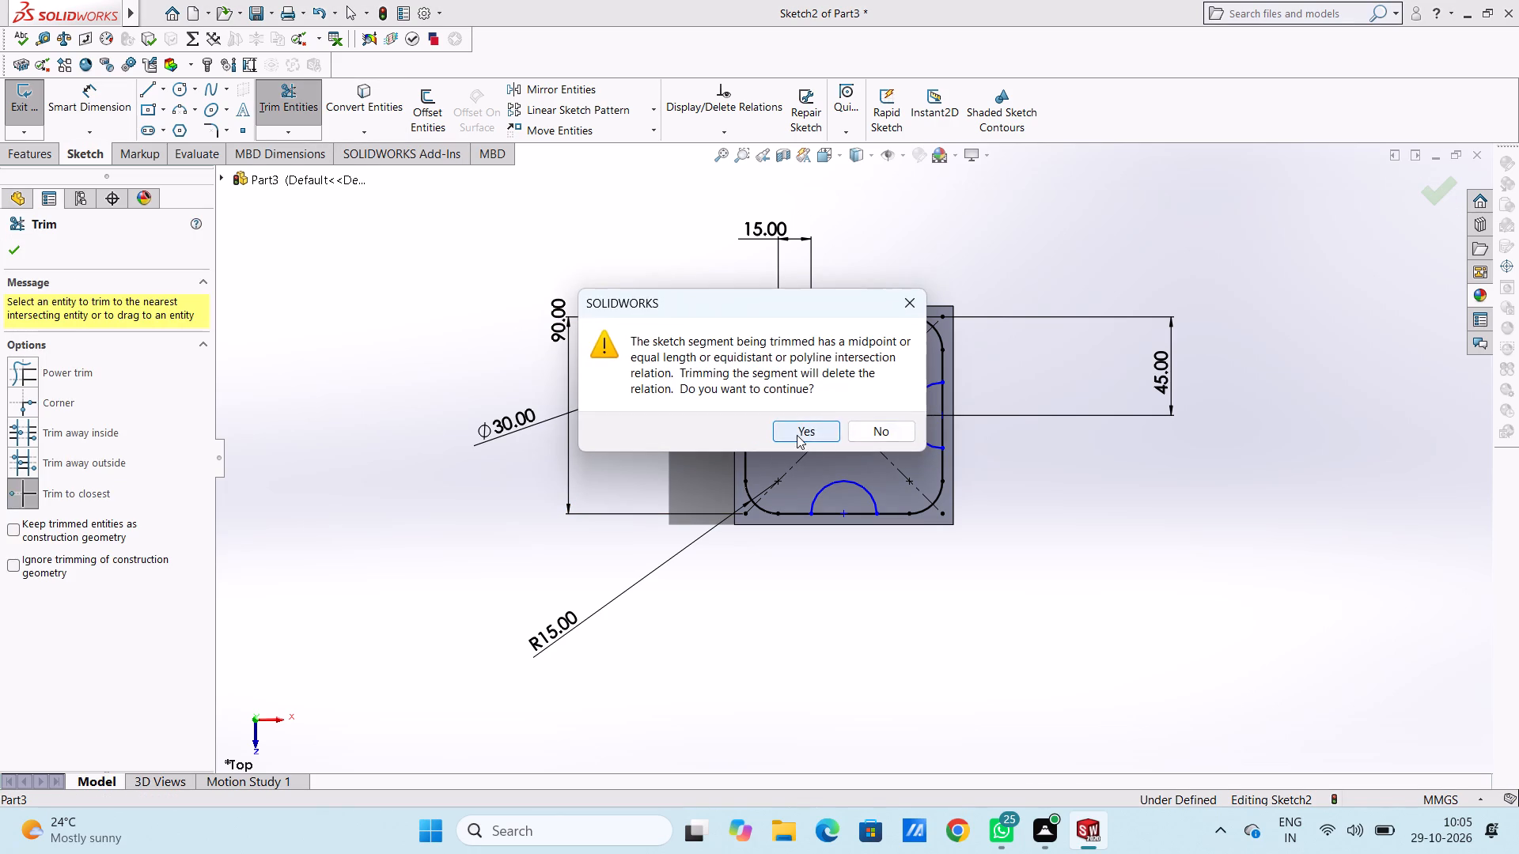
pyautogui.click(941, 406)
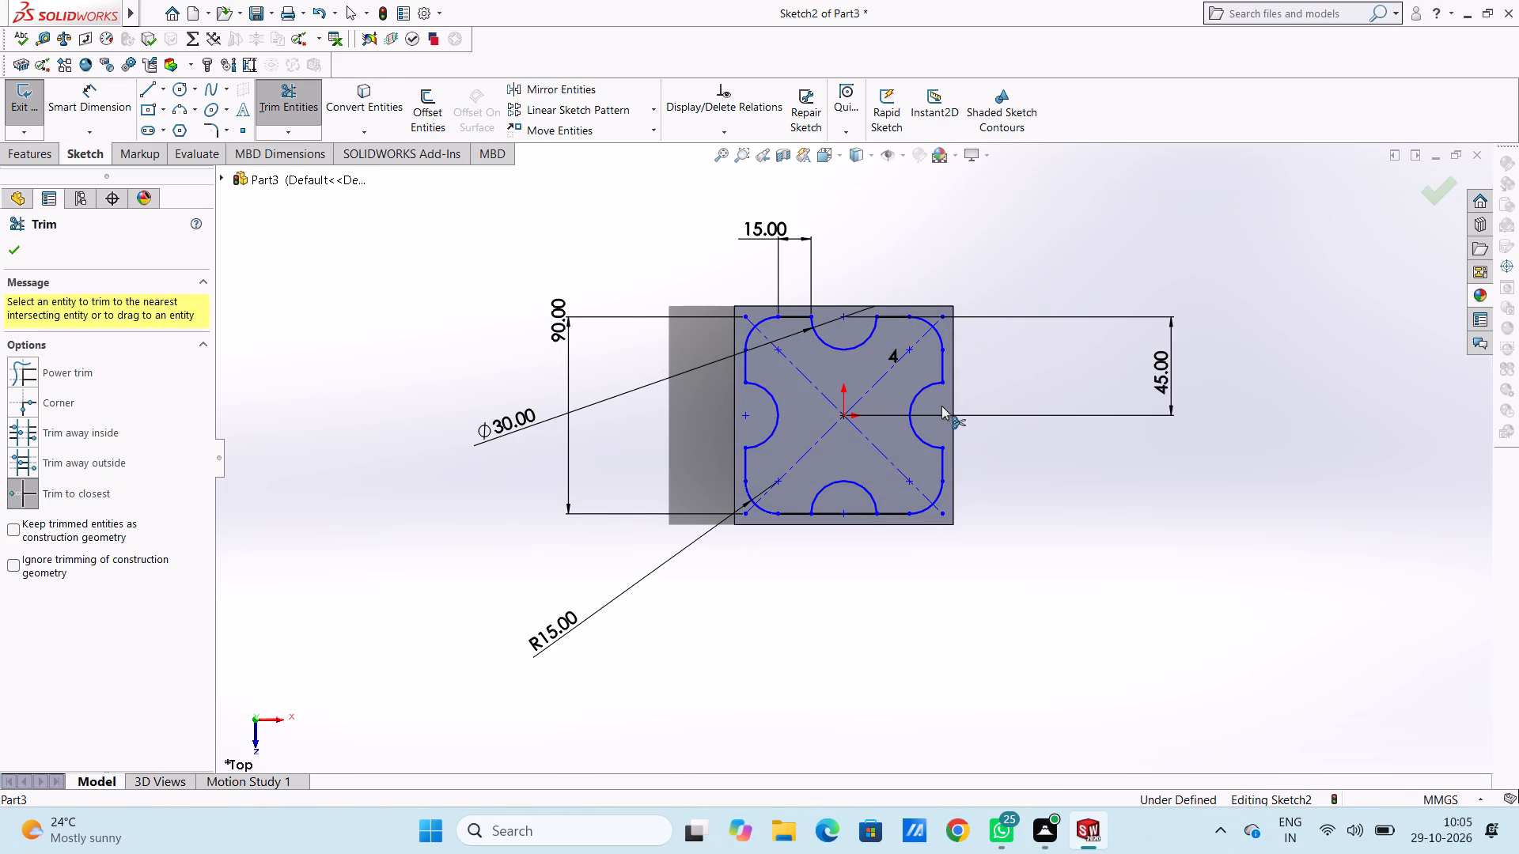
pyautogui.click(849, 511)
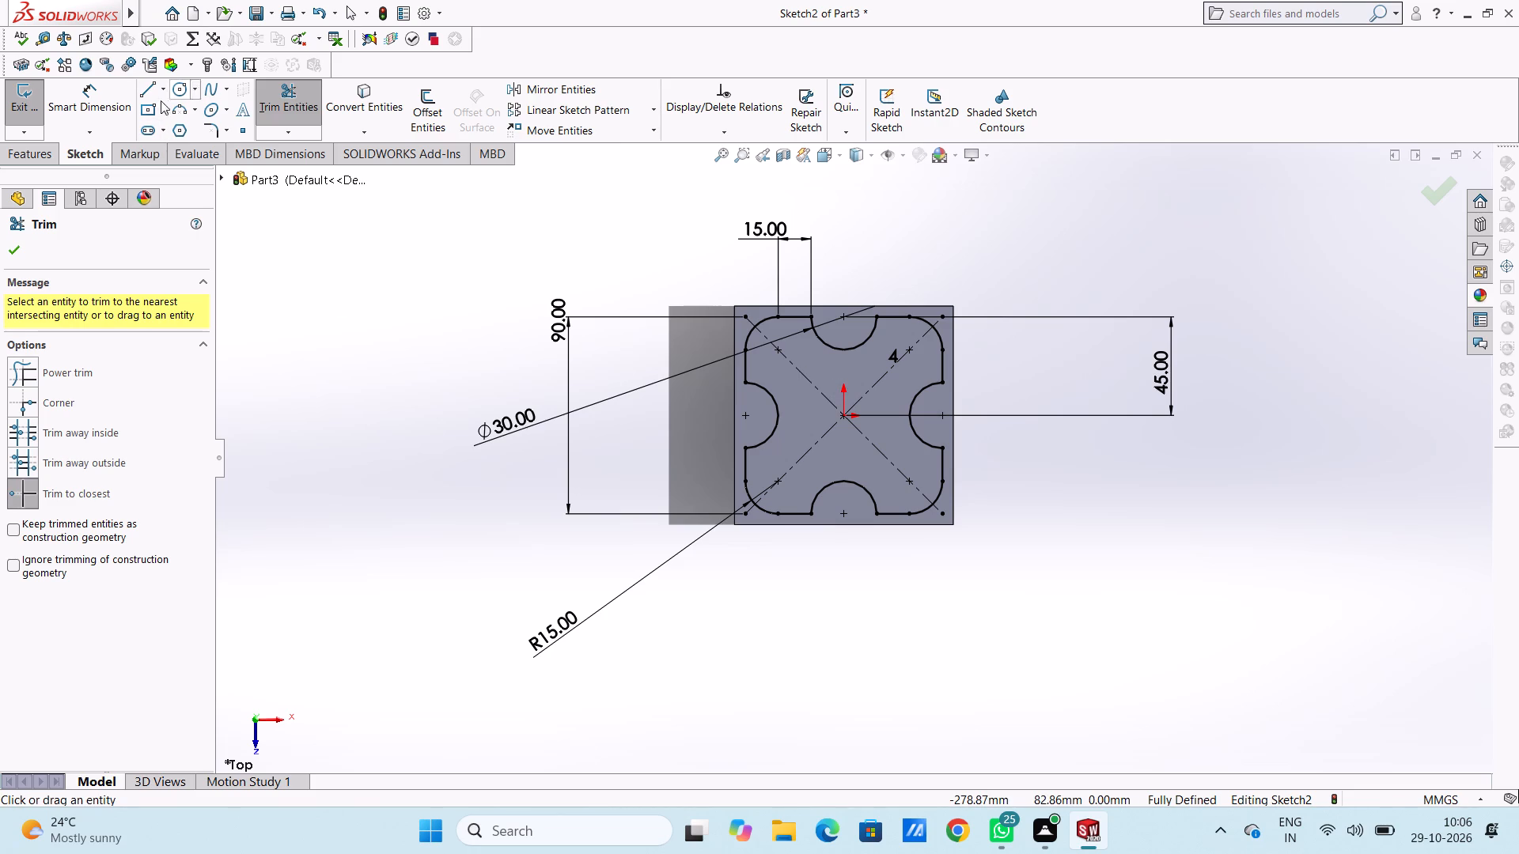
pyautogui.click(23, 255)
pyautogui.click(384, 338)
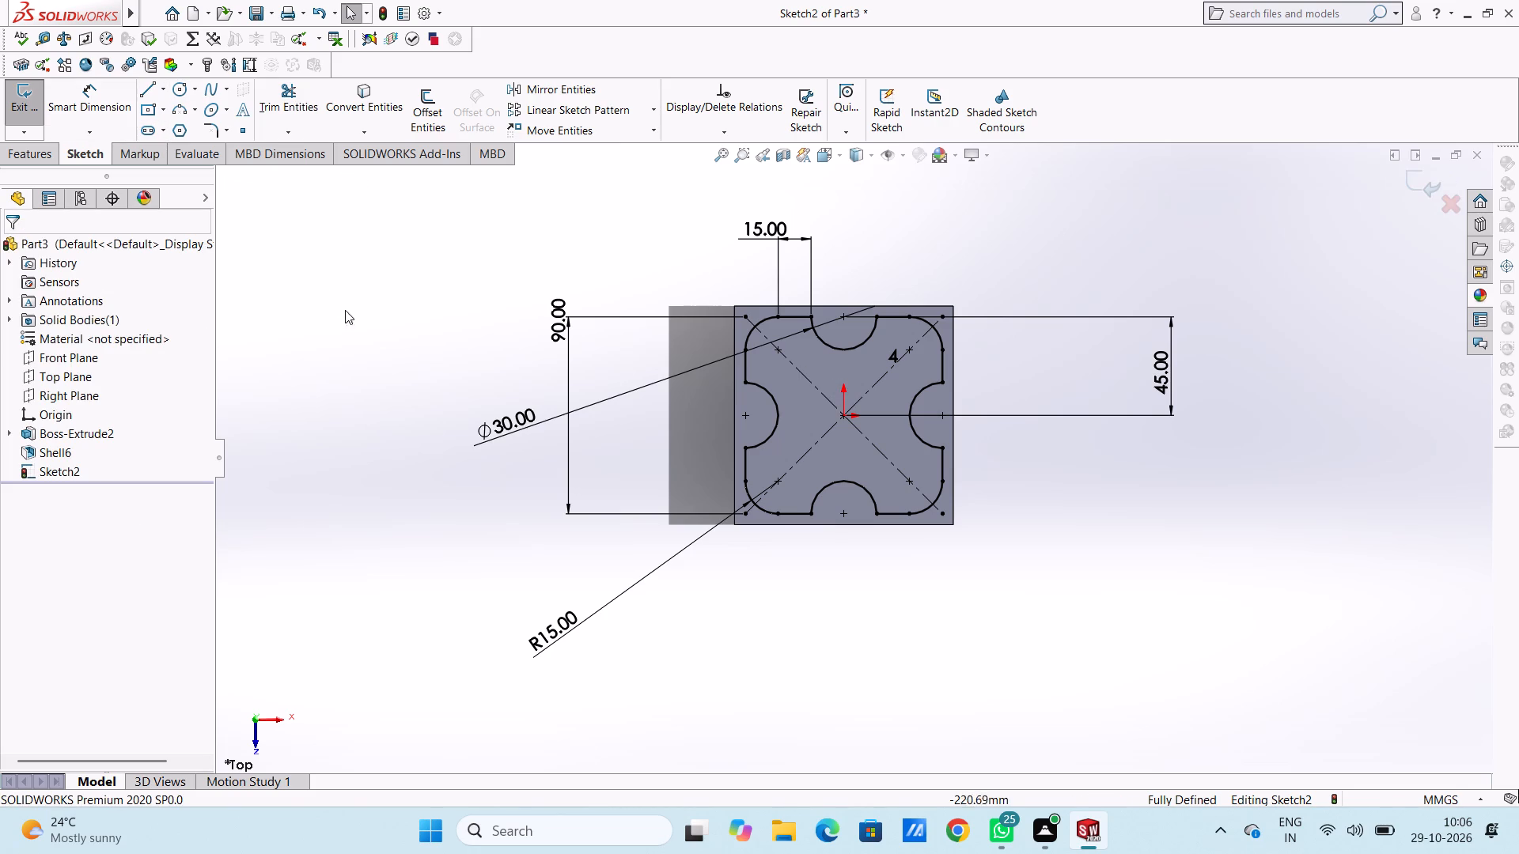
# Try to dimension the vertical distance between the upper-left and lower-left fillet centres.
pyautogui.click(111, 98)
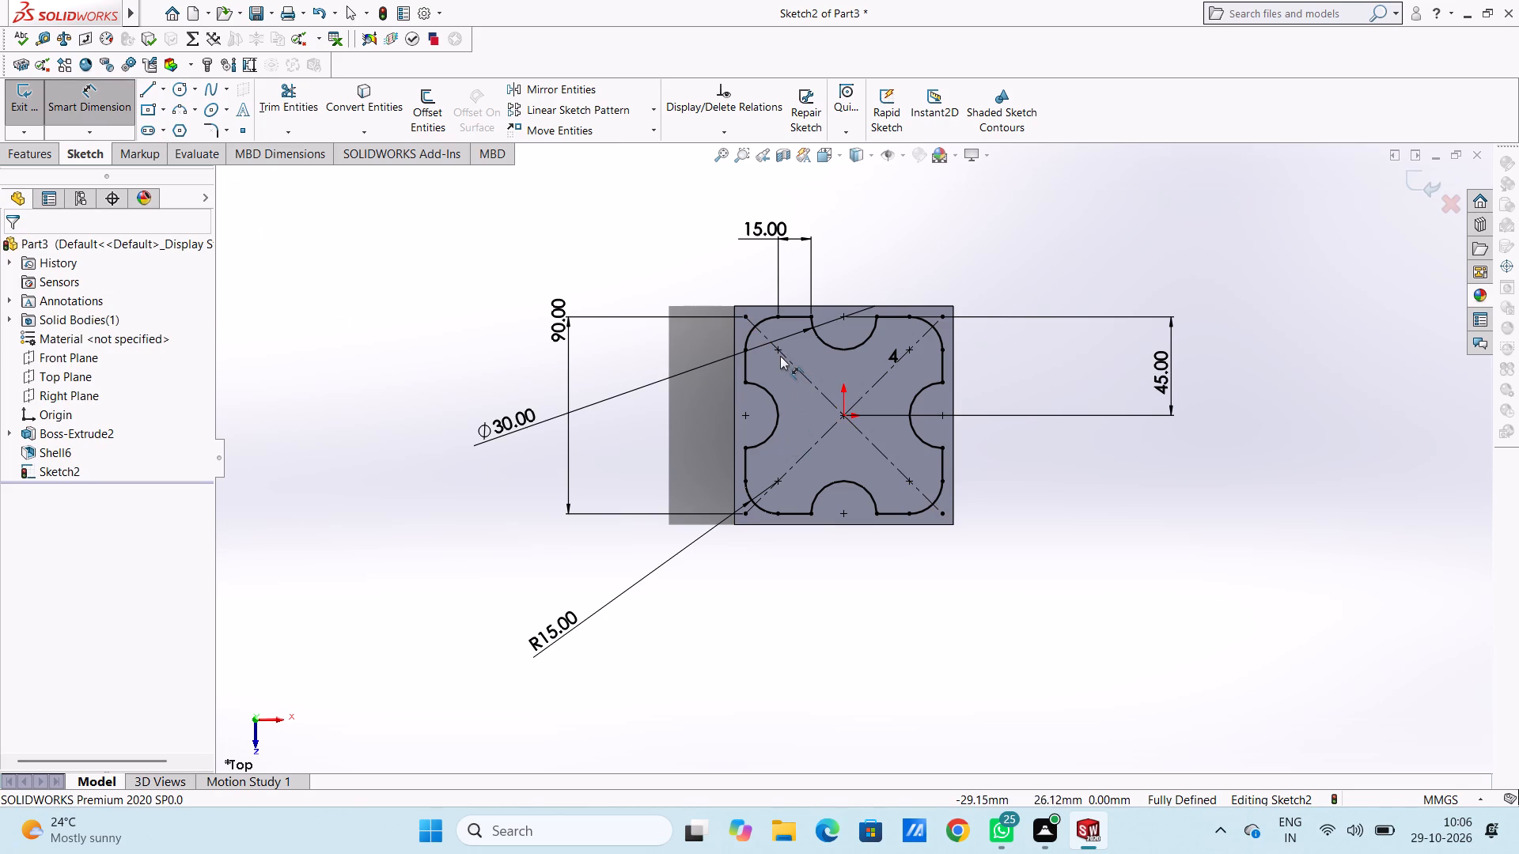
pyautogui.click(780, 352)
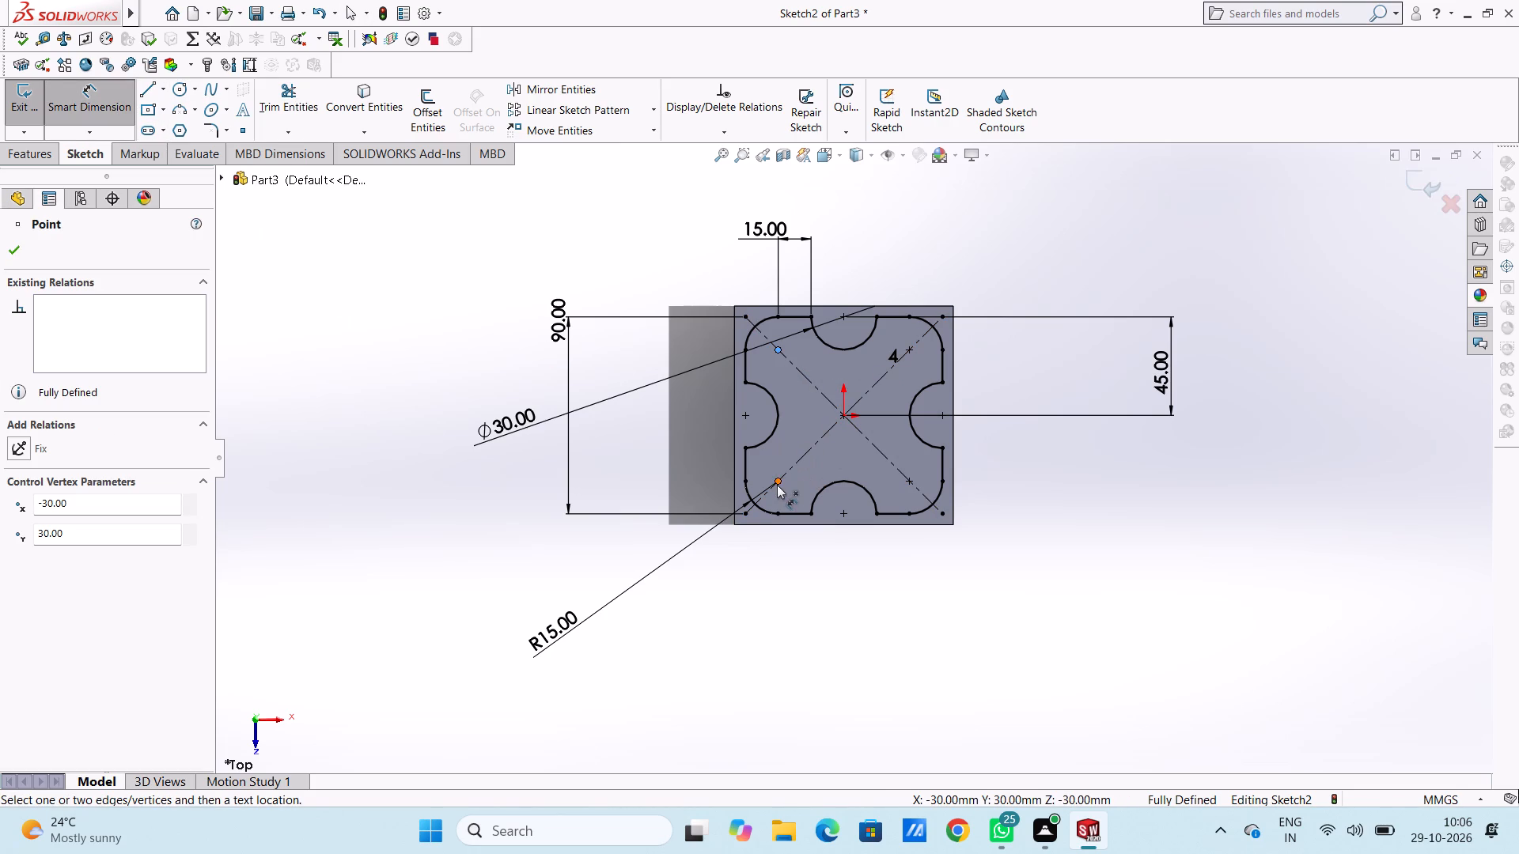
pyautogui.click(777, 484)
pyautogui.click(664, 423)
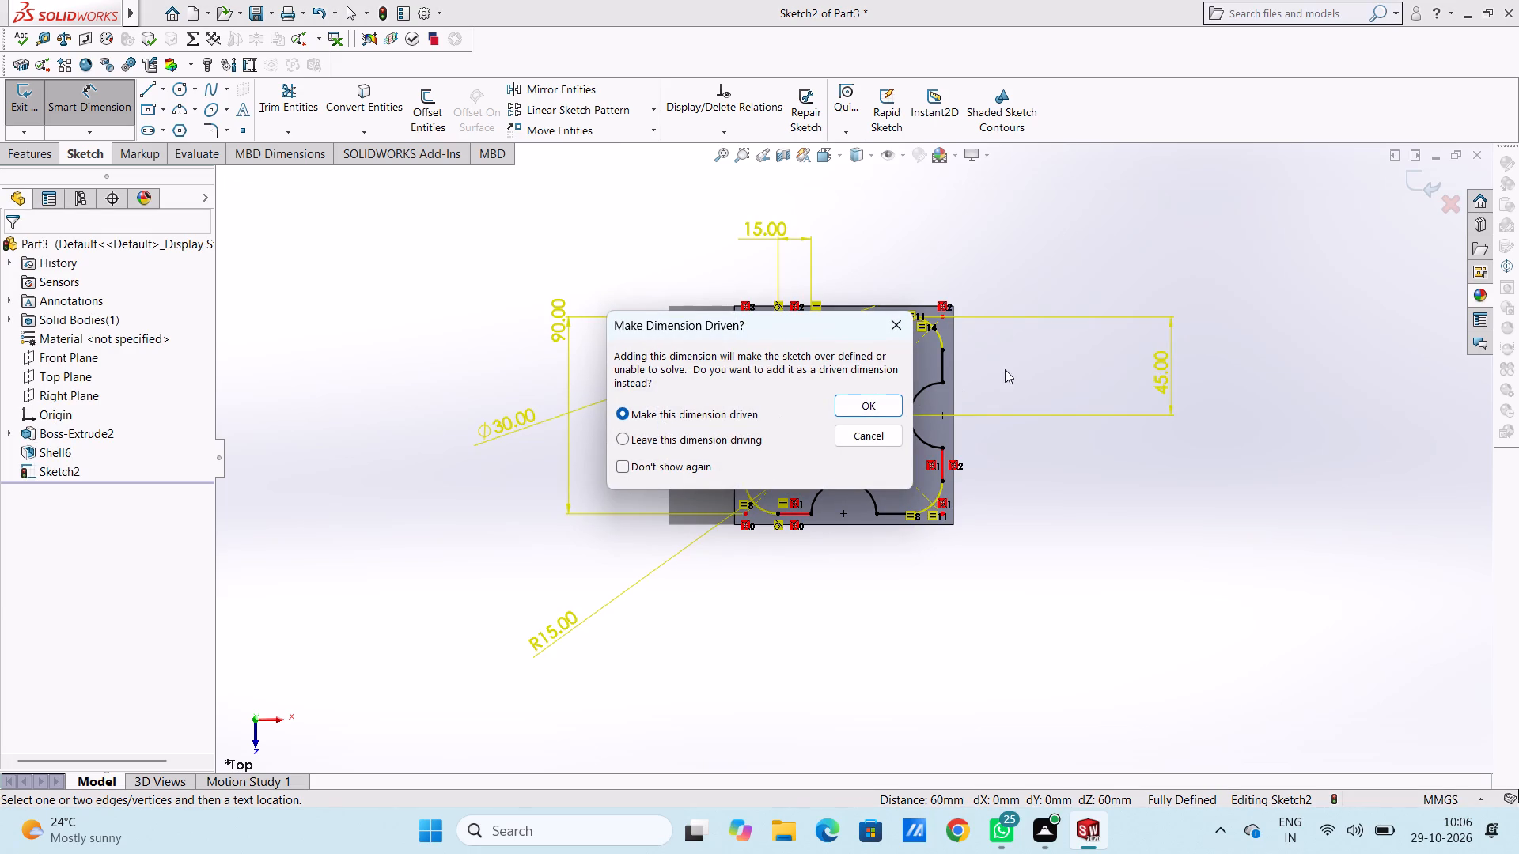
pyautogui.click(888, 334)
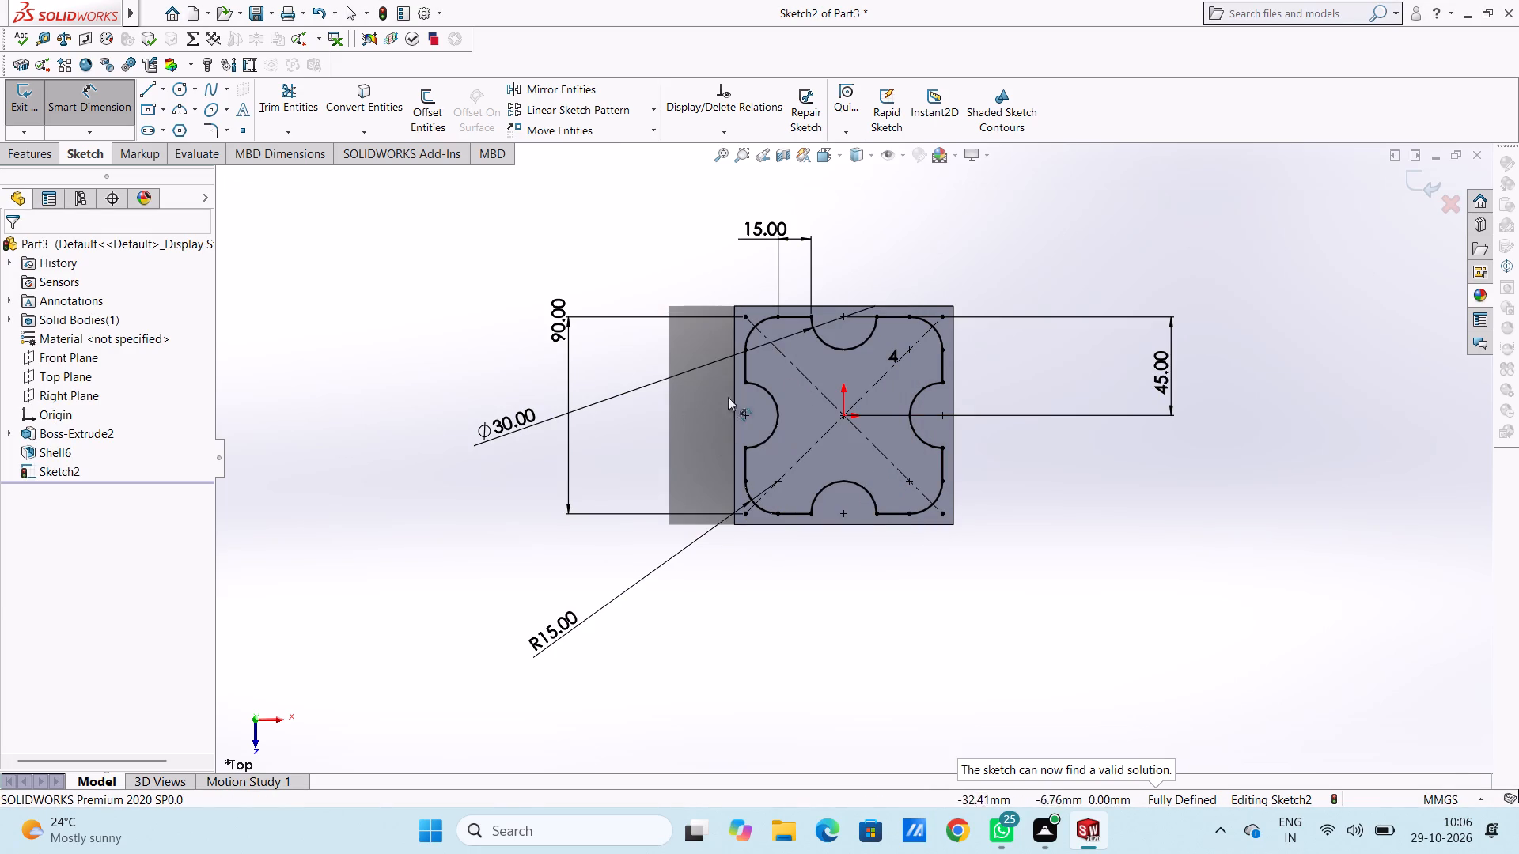
# Sketch a 65 × 65 mm centre rectangle on the origin, inside the notched profile.
pyautogui.click(146, 111)
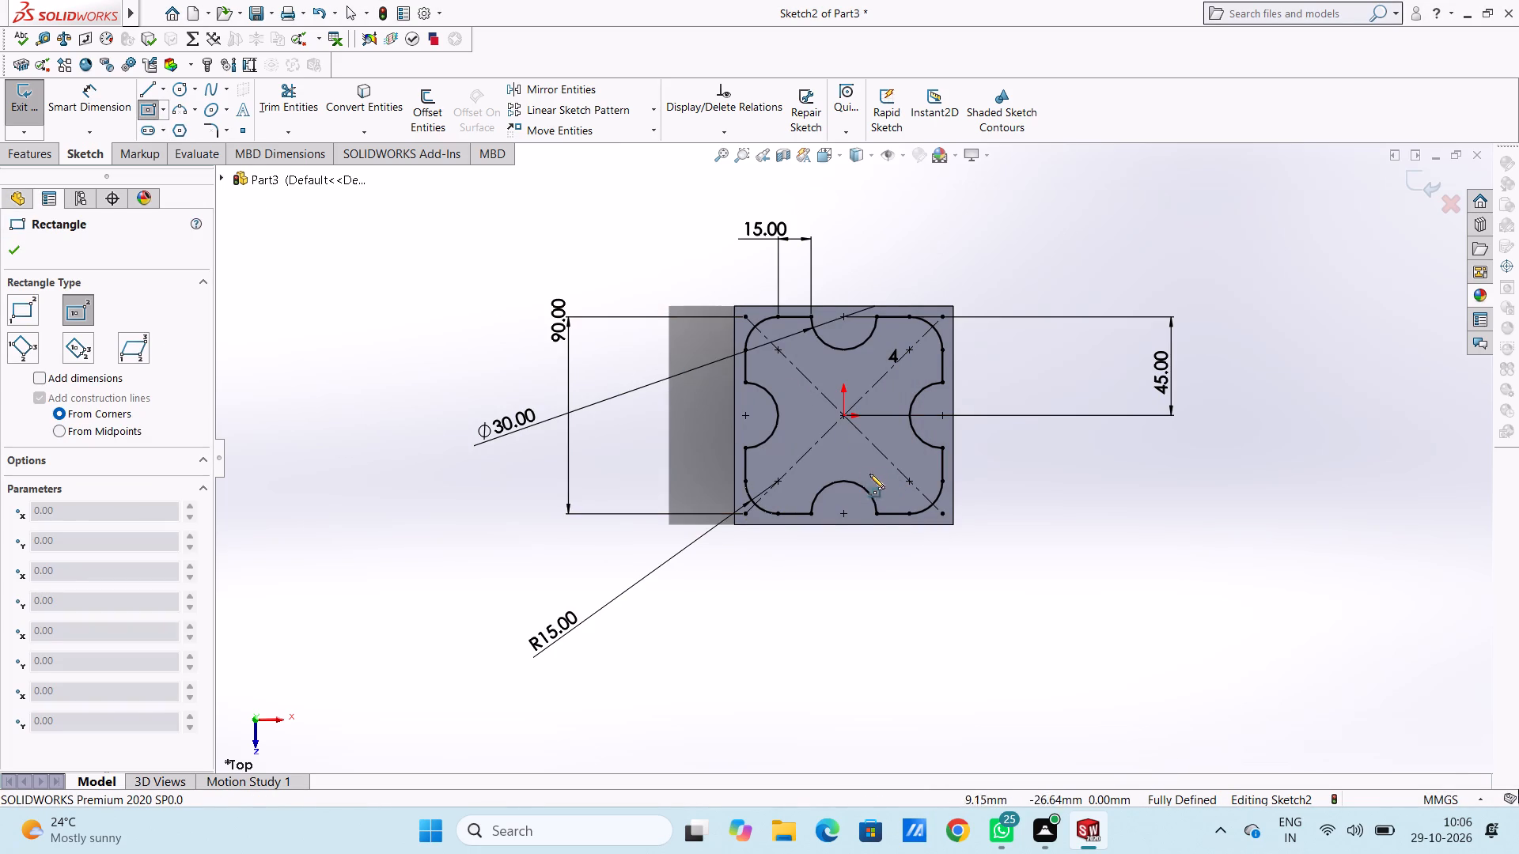
pyautogui.scroll(-2, 830, 418)
pyautogui.click(851, 421)
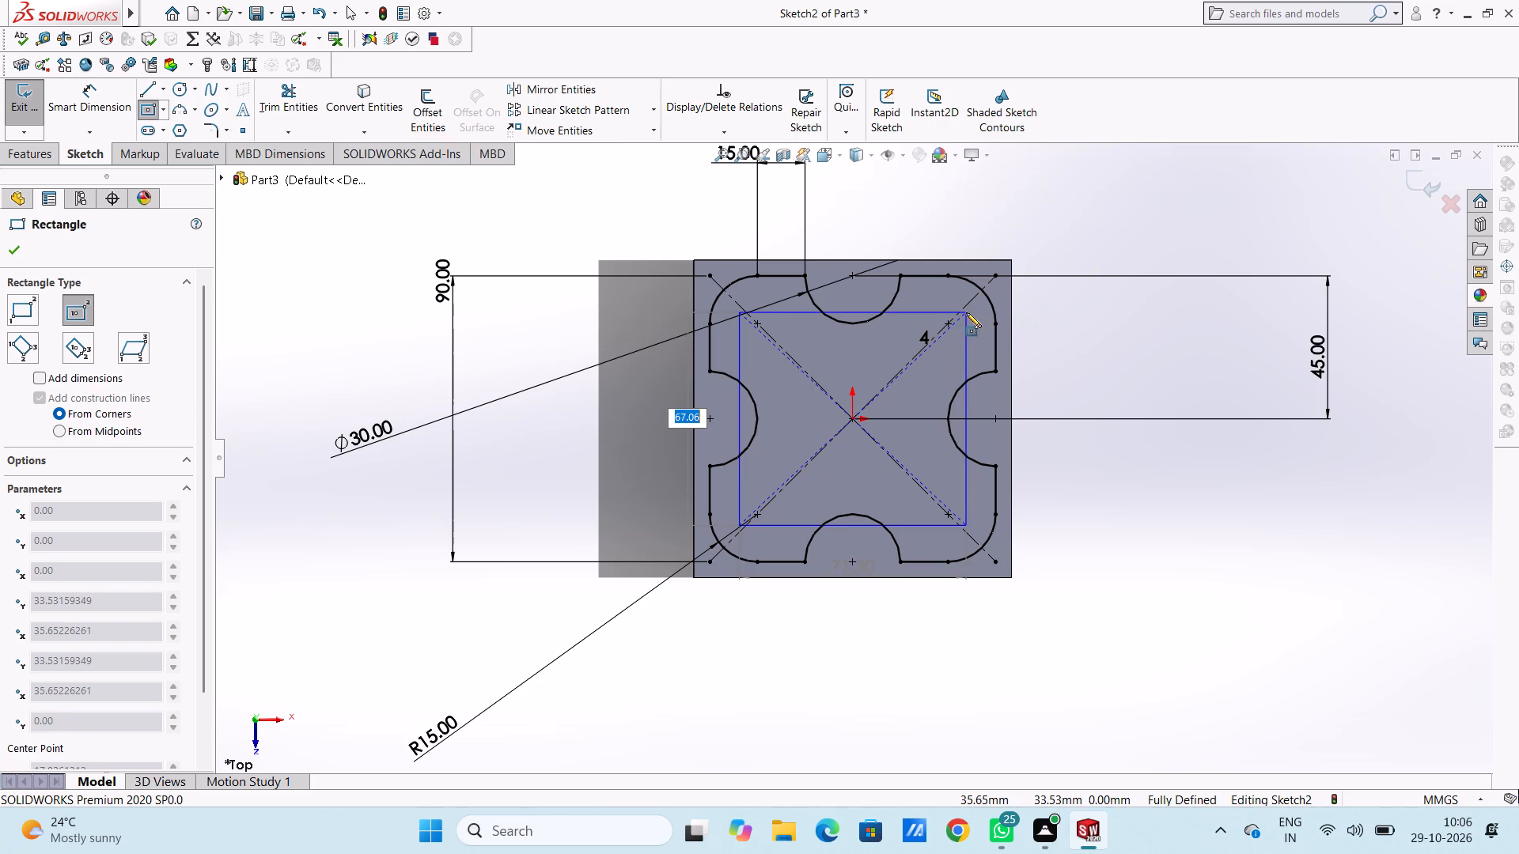
pyautogui.write('65')
pyautogui.press('Return')
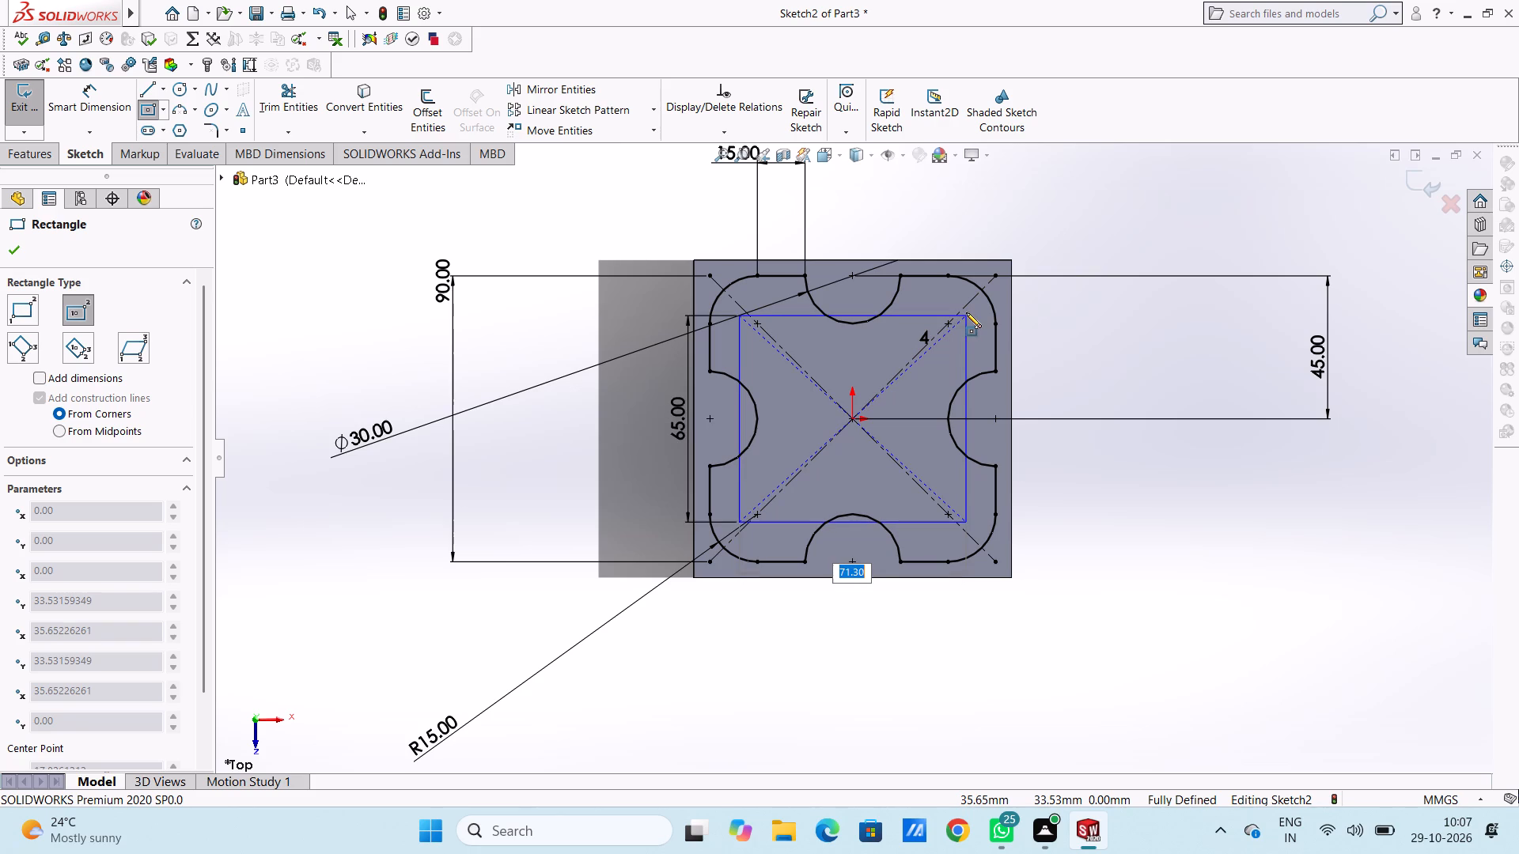
pyautogui.write('65')
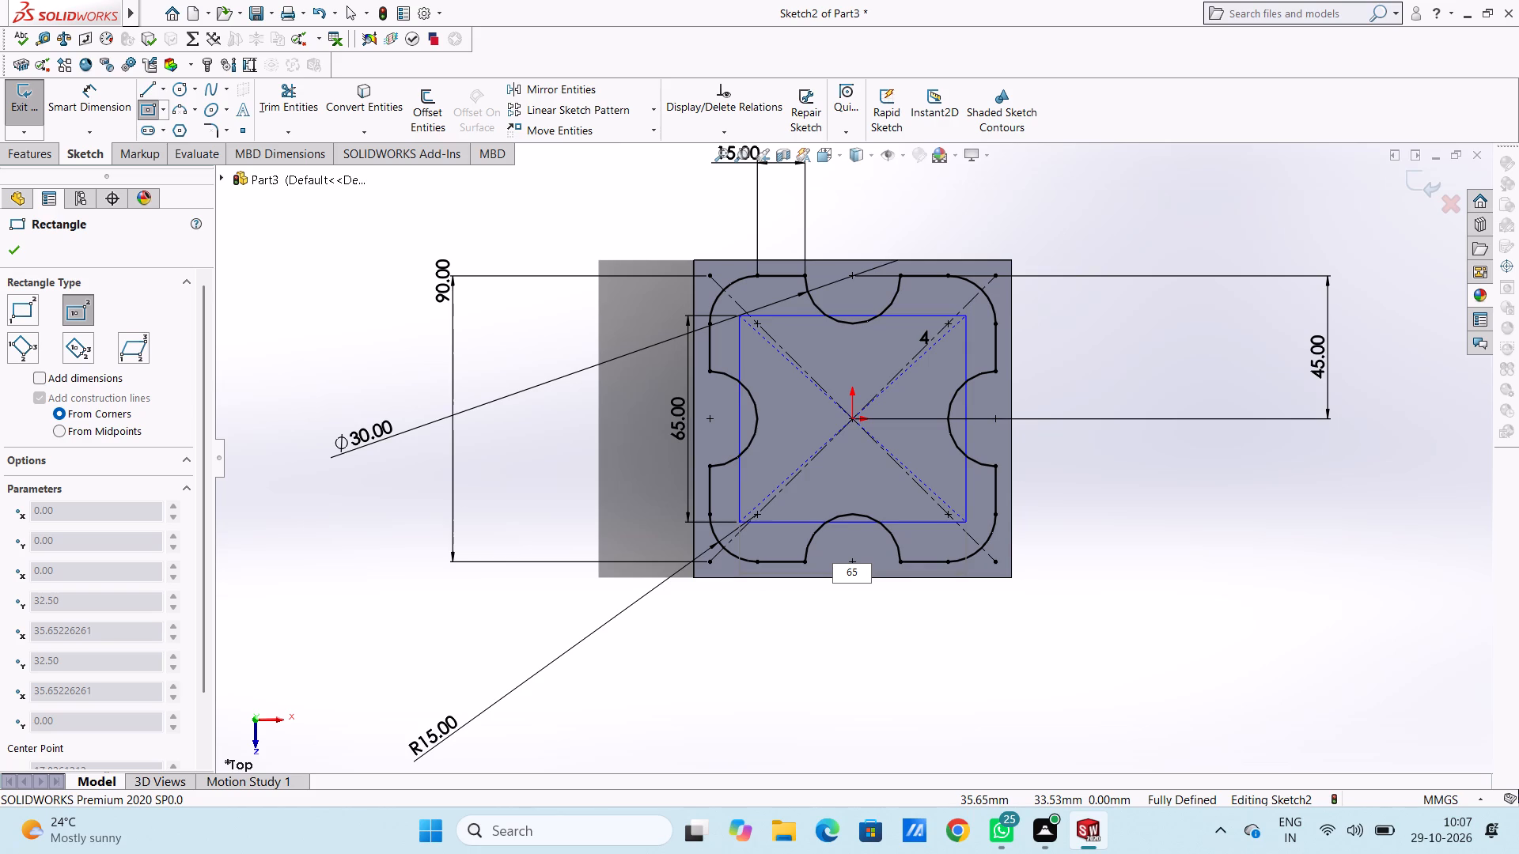
pyautogui.press('Return')
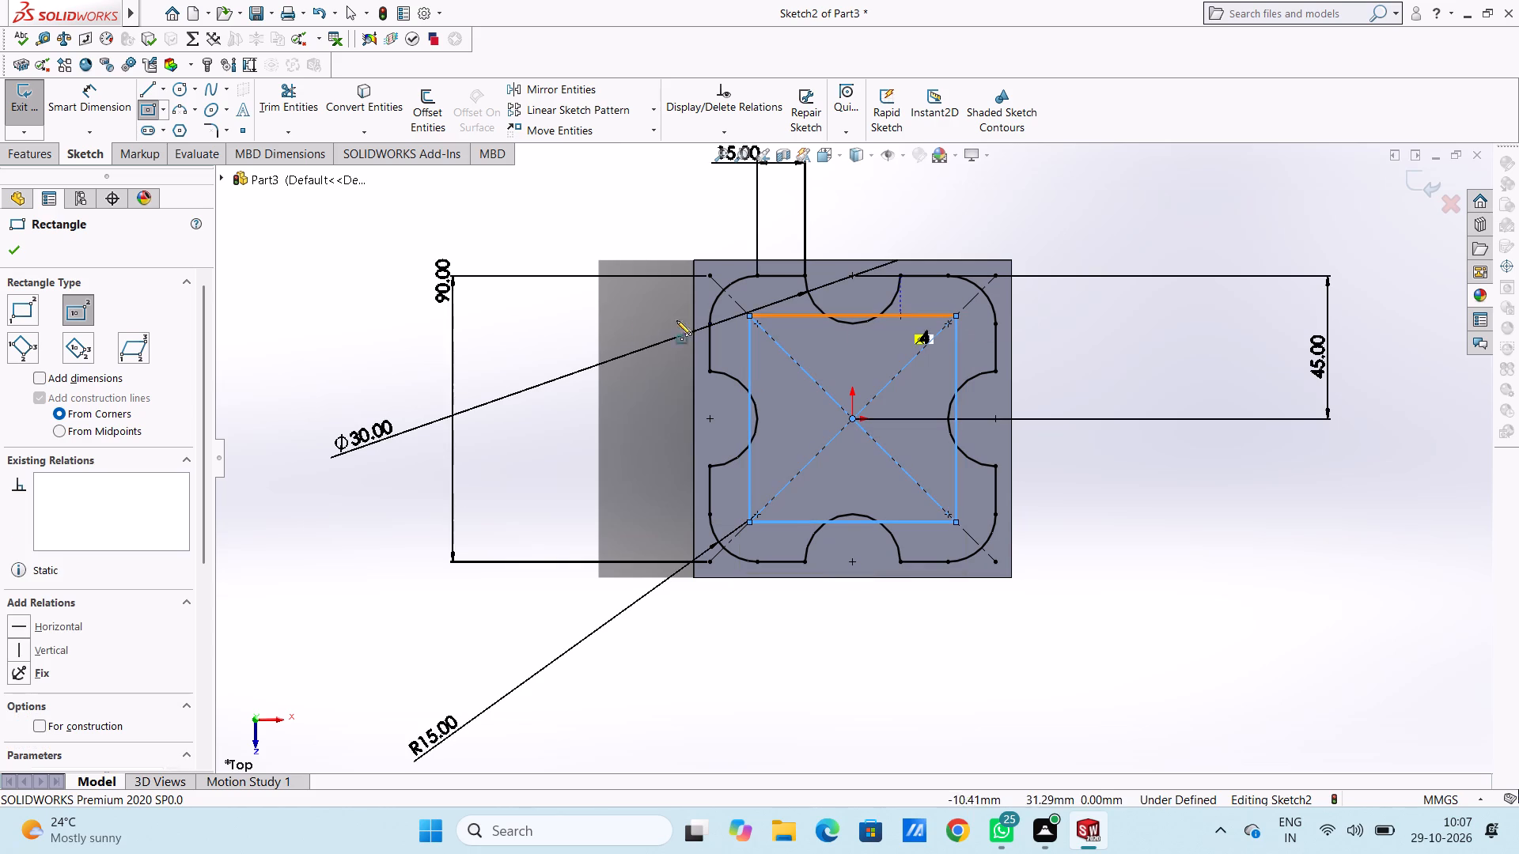
pyautogui.click(9, 251)
pyautogui.click(309, 322)
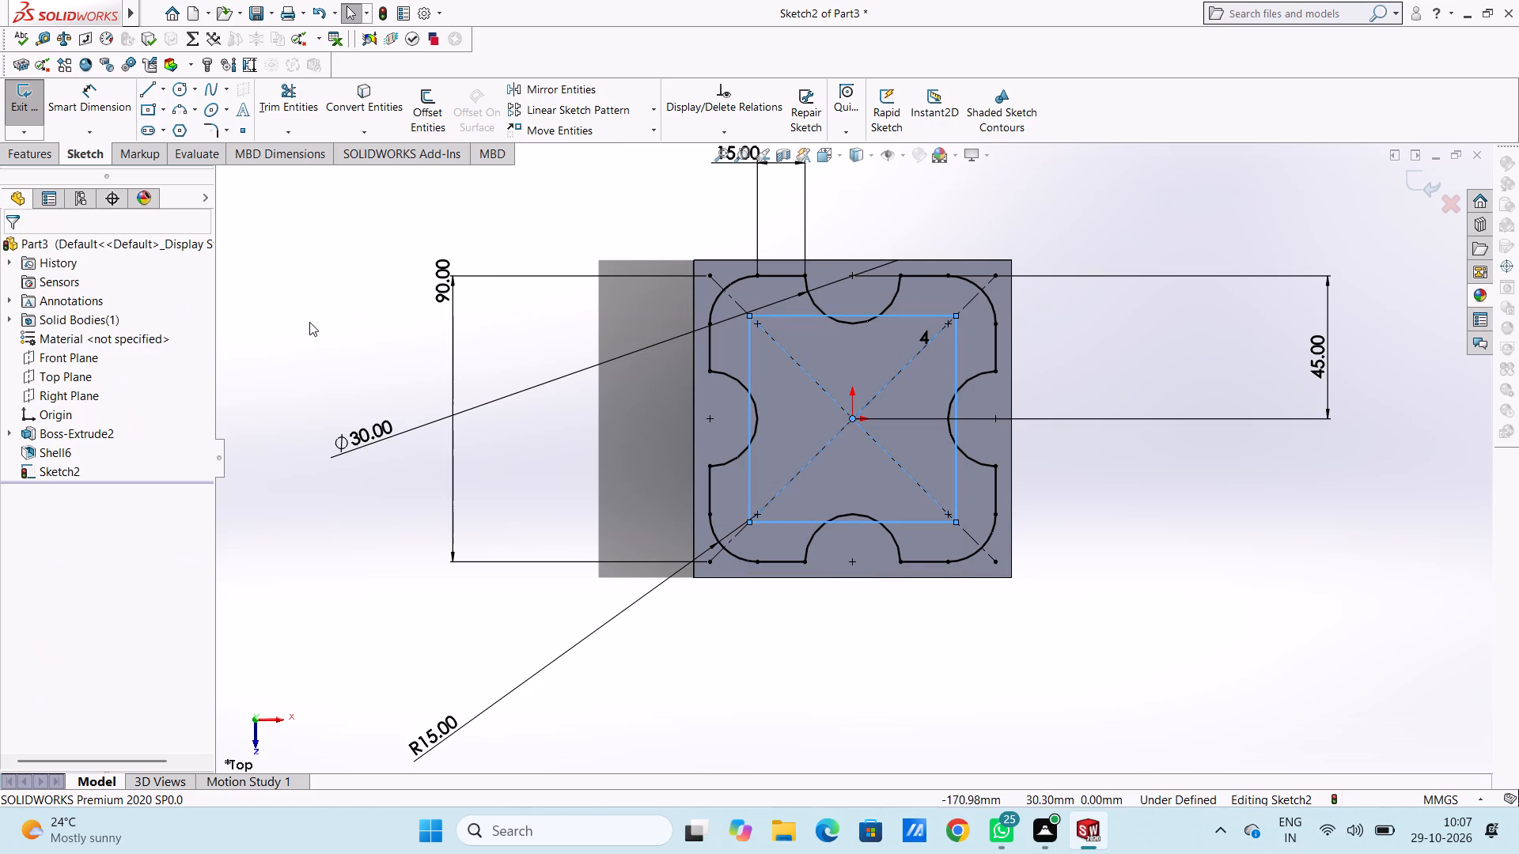
# Sketch circles centred on the 65 mm square's upper-left and upper-right corners, with radii of about 4.6 and 4.9 mm.
pyautogui.click(177, 93)
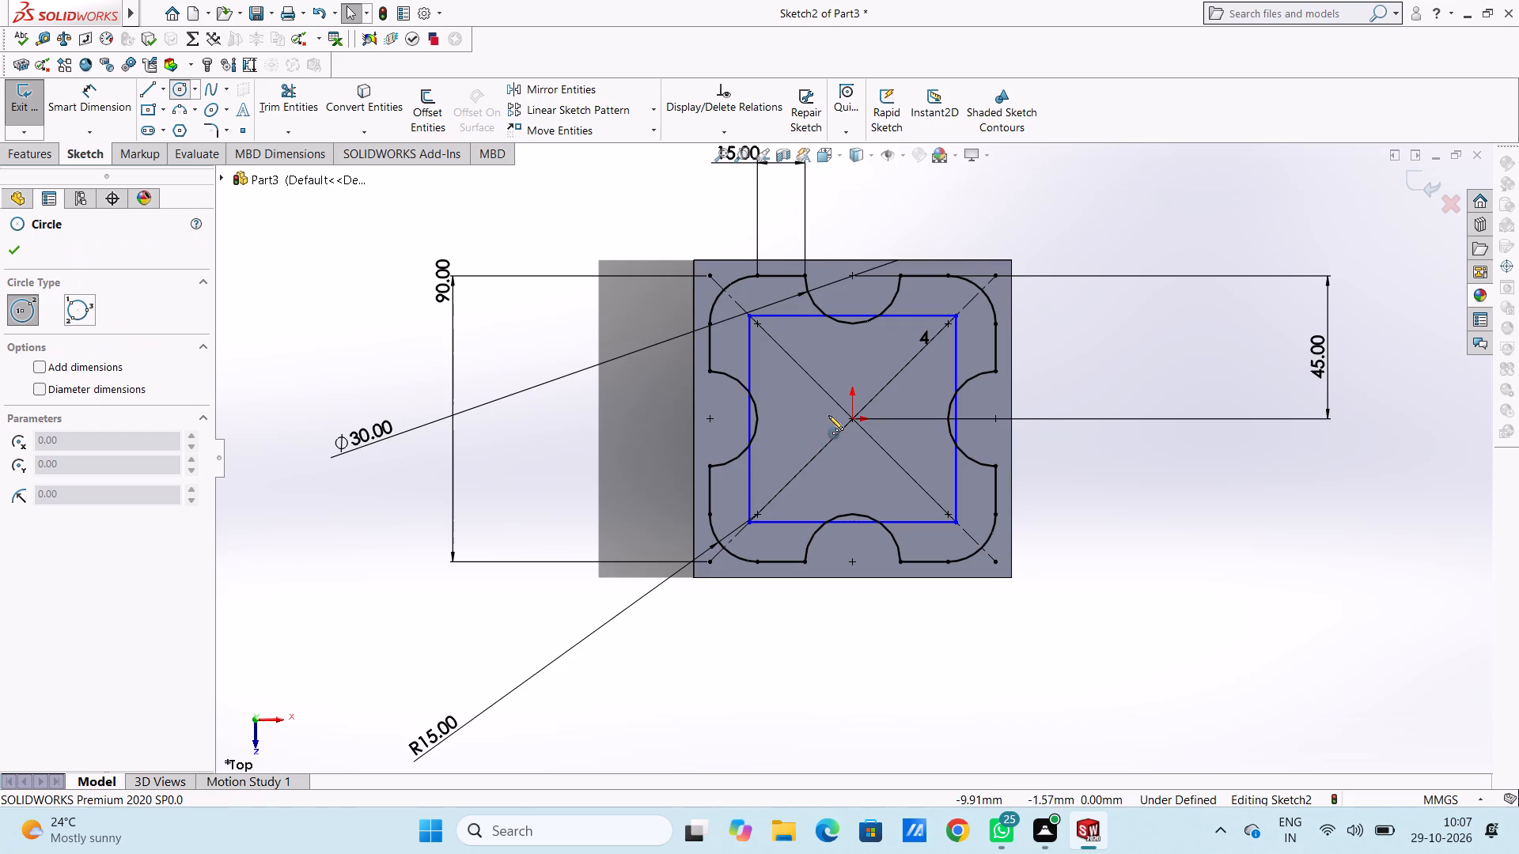
pyautogui.scroll(-5, 808, 347)
pyautogui.click(678, 311)
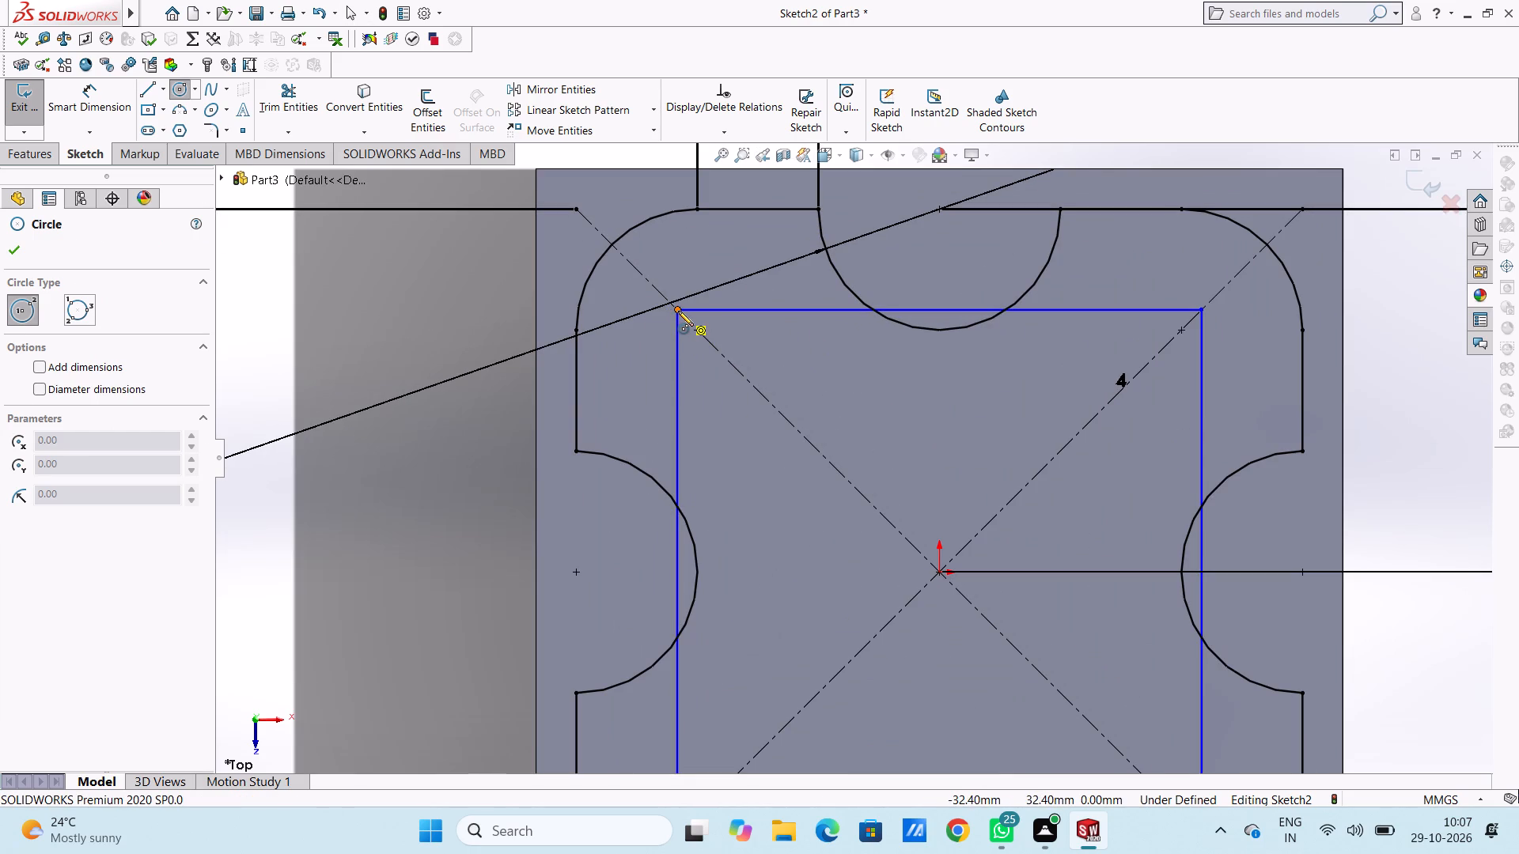
pyautogui.click(691, 345)
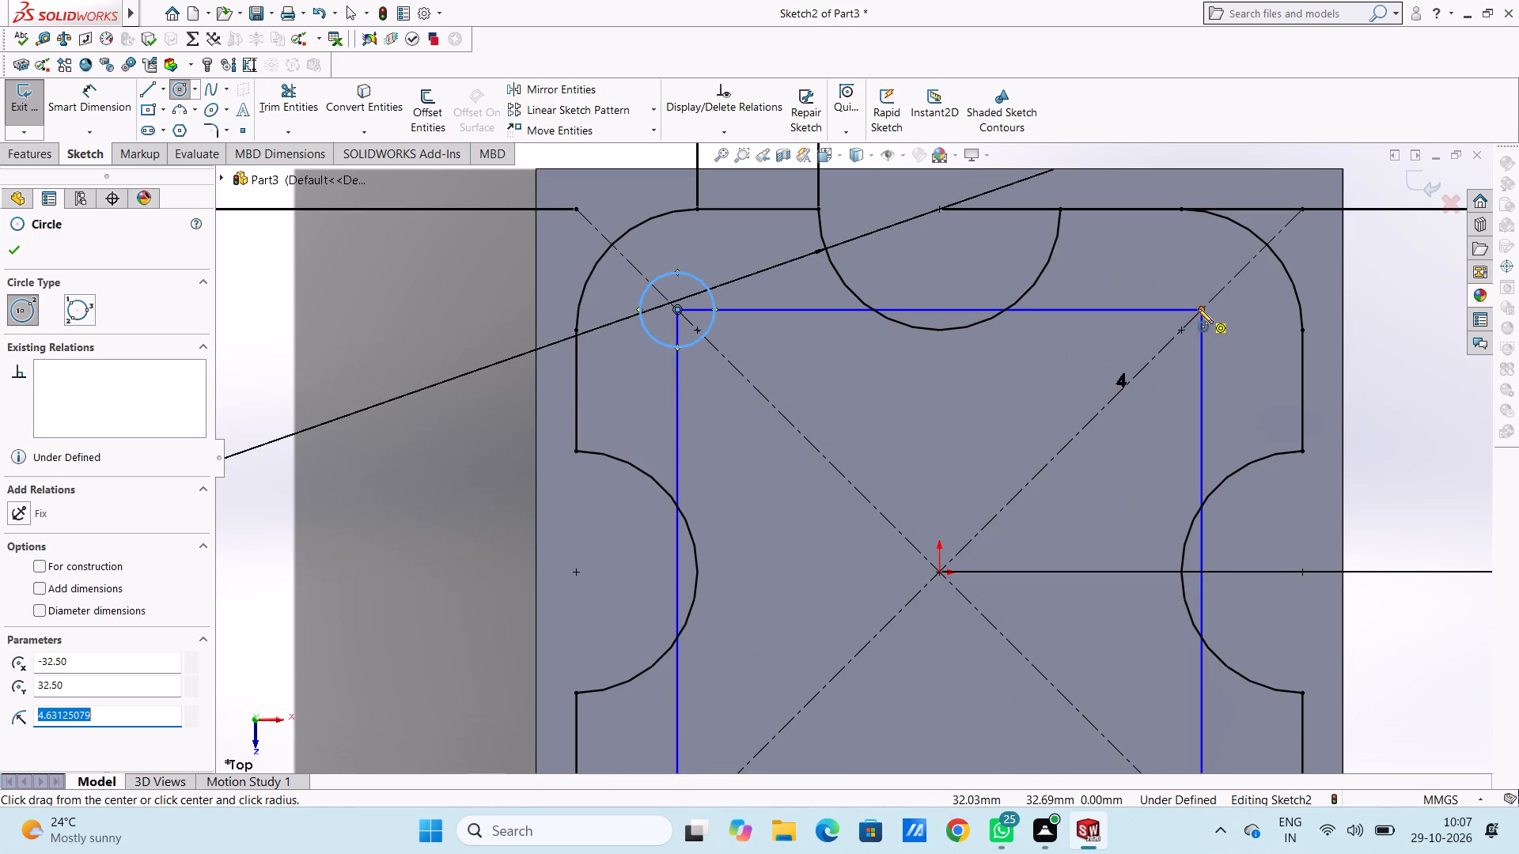
pyautogui.click(1198, 308)
pyautogui.click(1225, 342)
# Sketch a circle of about 4.1 mm radius centred on the 65 mm square's lower-left corner.
pyautogui.scroll(5, 1060, 459)
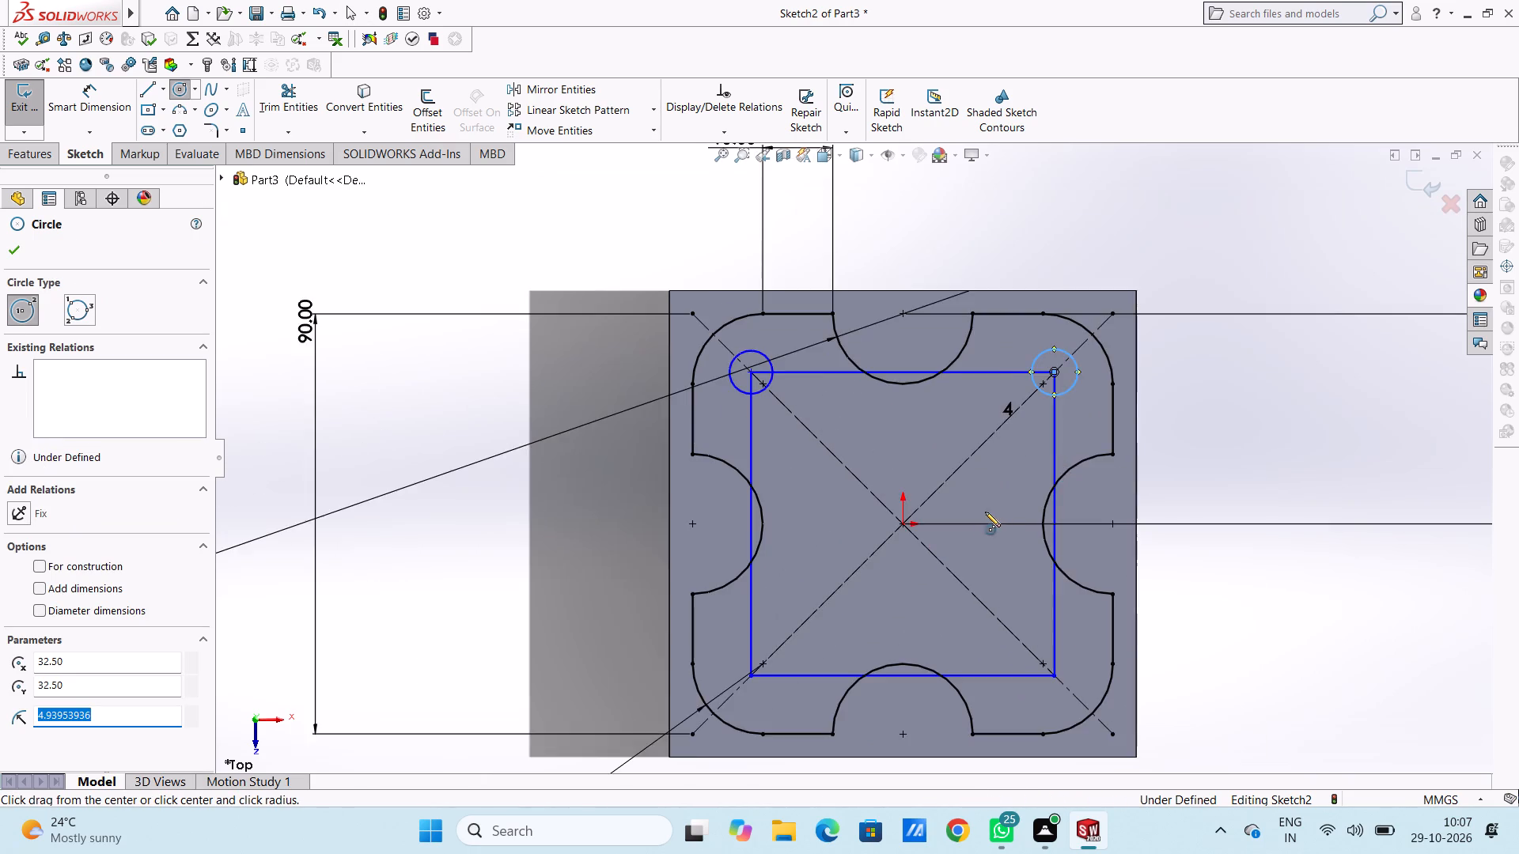
pyautogui.scroll(5, 979, 512)
pyautogui.scroll(-4, 825, 626)
pyautogui.scroll(-7, 792, 458)
pyautogui.click(832, 452)
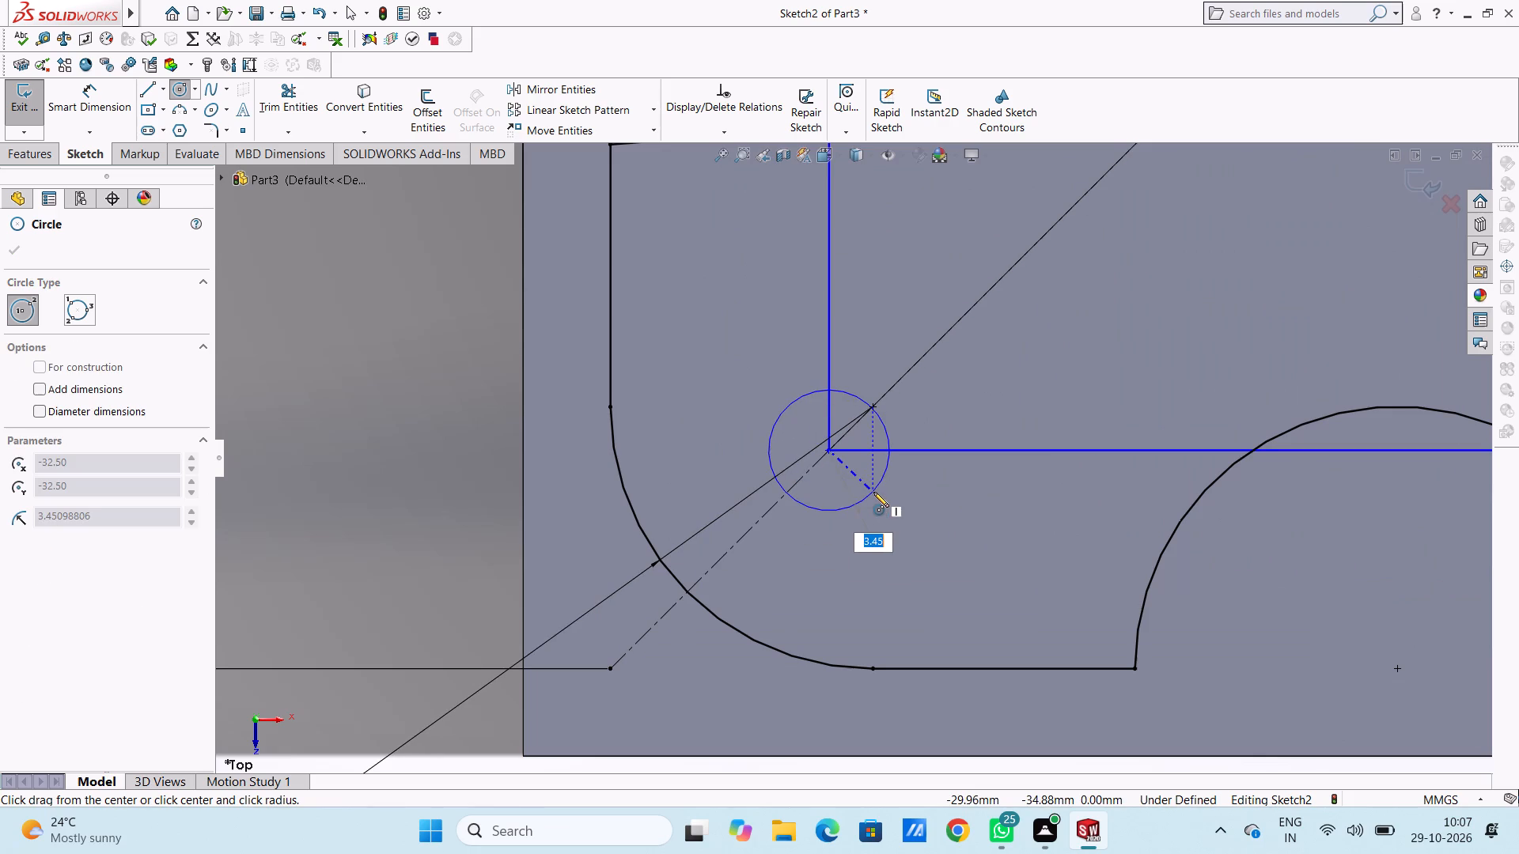
pyautogui.click(885, 495)
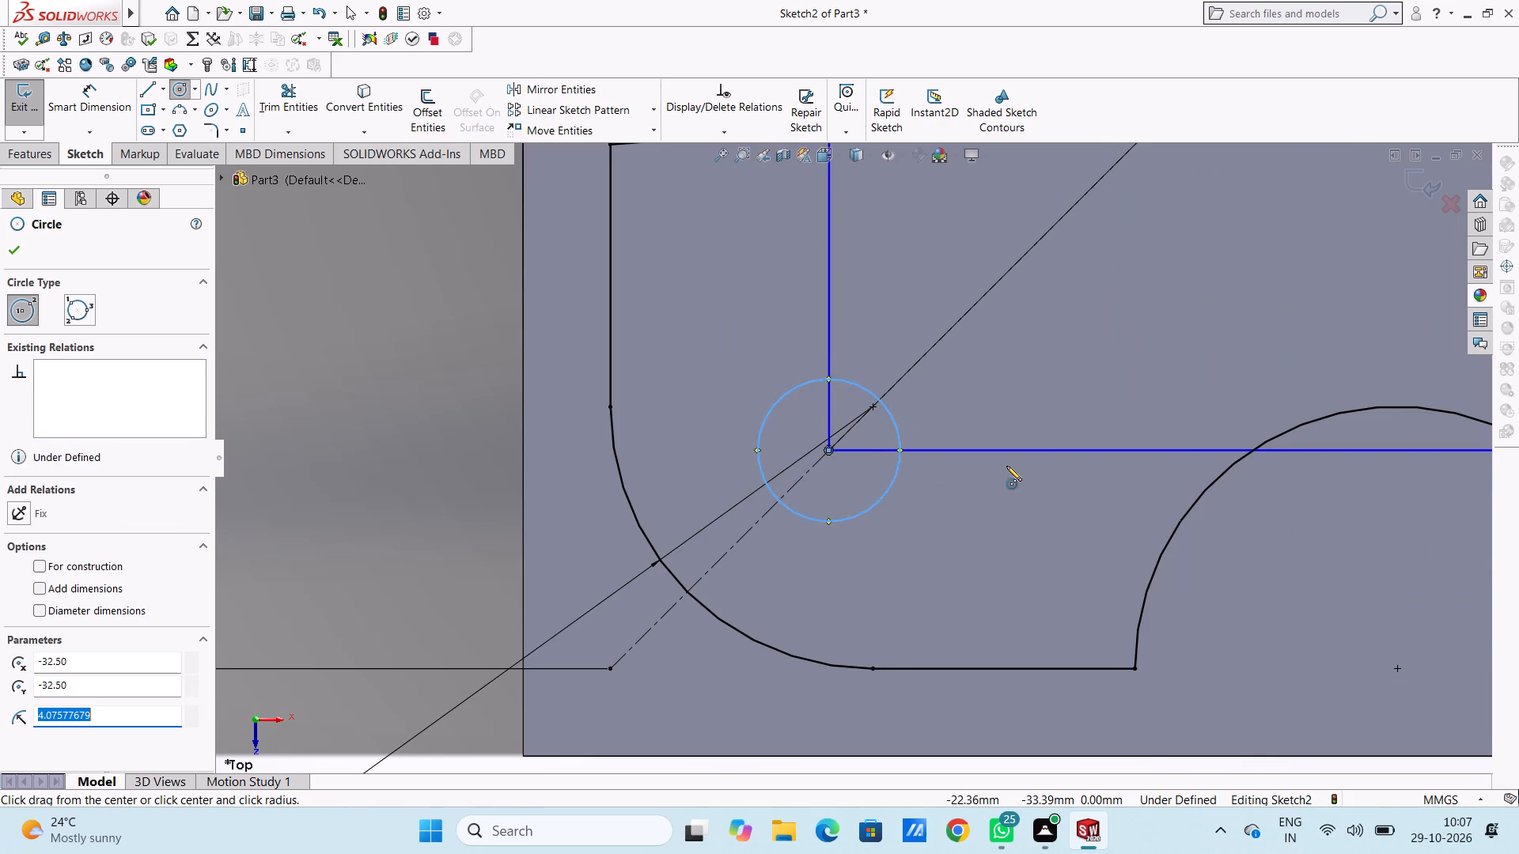
# Sketch a circle of about 4.4 mm radius centred on the 65 mm square's lower-right corner.
pyautogui.scroll(12, 1006, 466)
pyautogui.scroll(-3, 1037, 450)
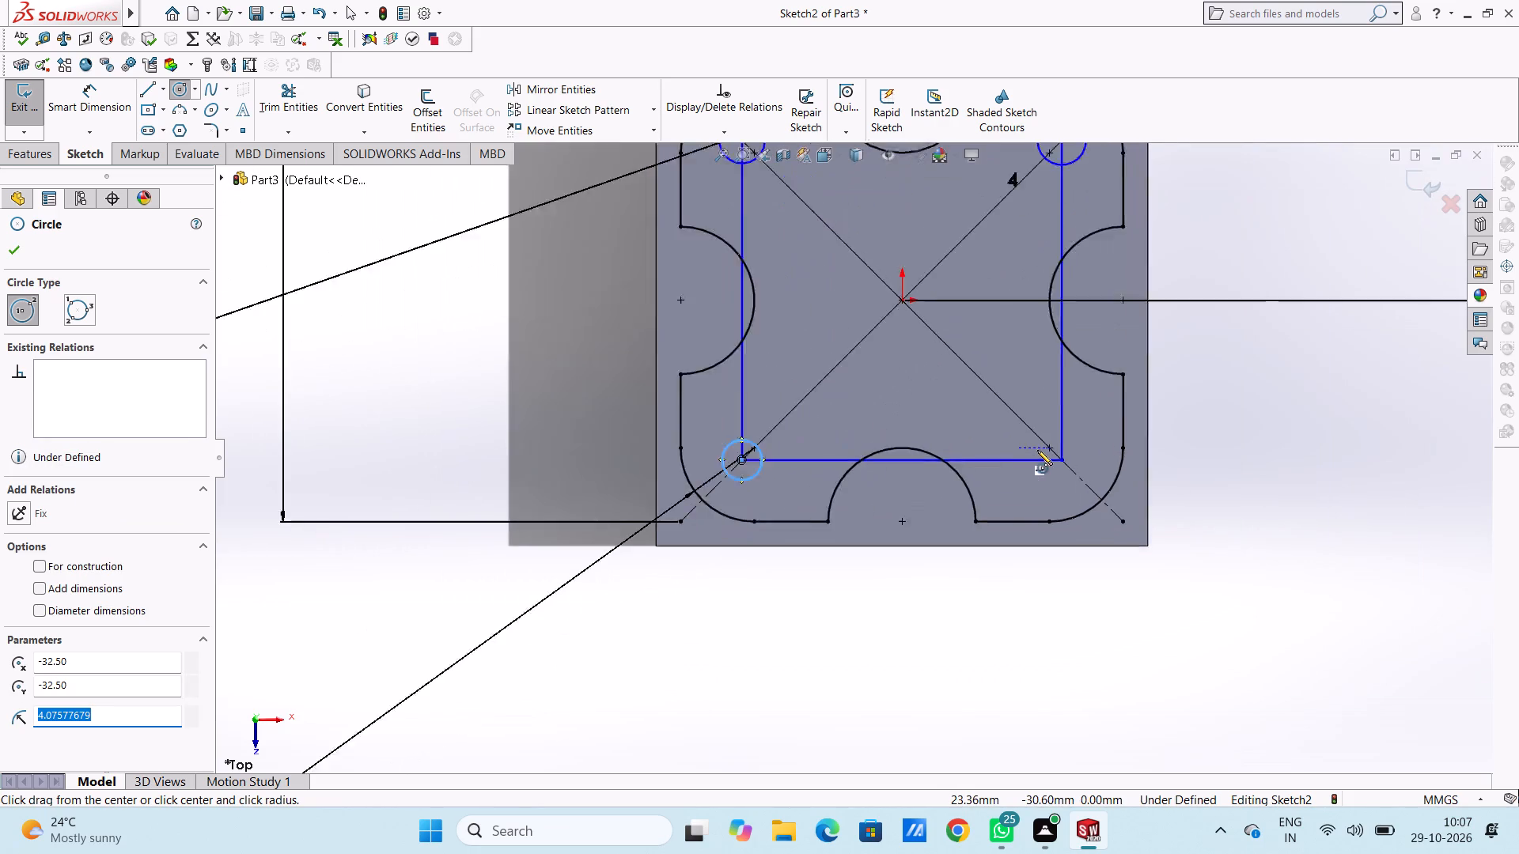
pyautogui.scroll(-5, 1037, 450)
pyautogui.click(1029, 461)
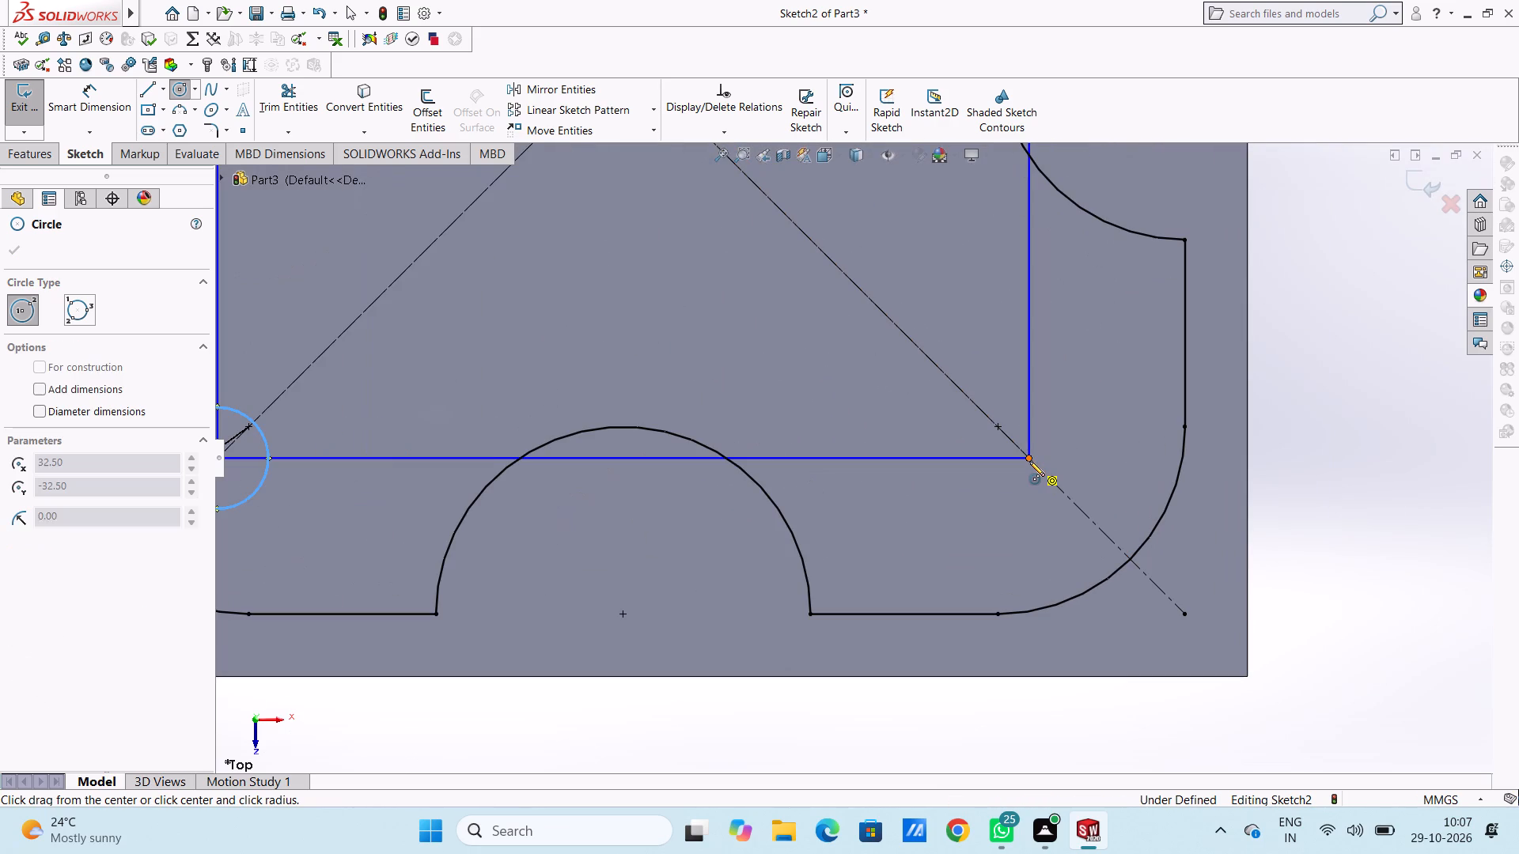
pyautogui.click(1074, 425)
pyautogui.scroll(5, 1029, 433)
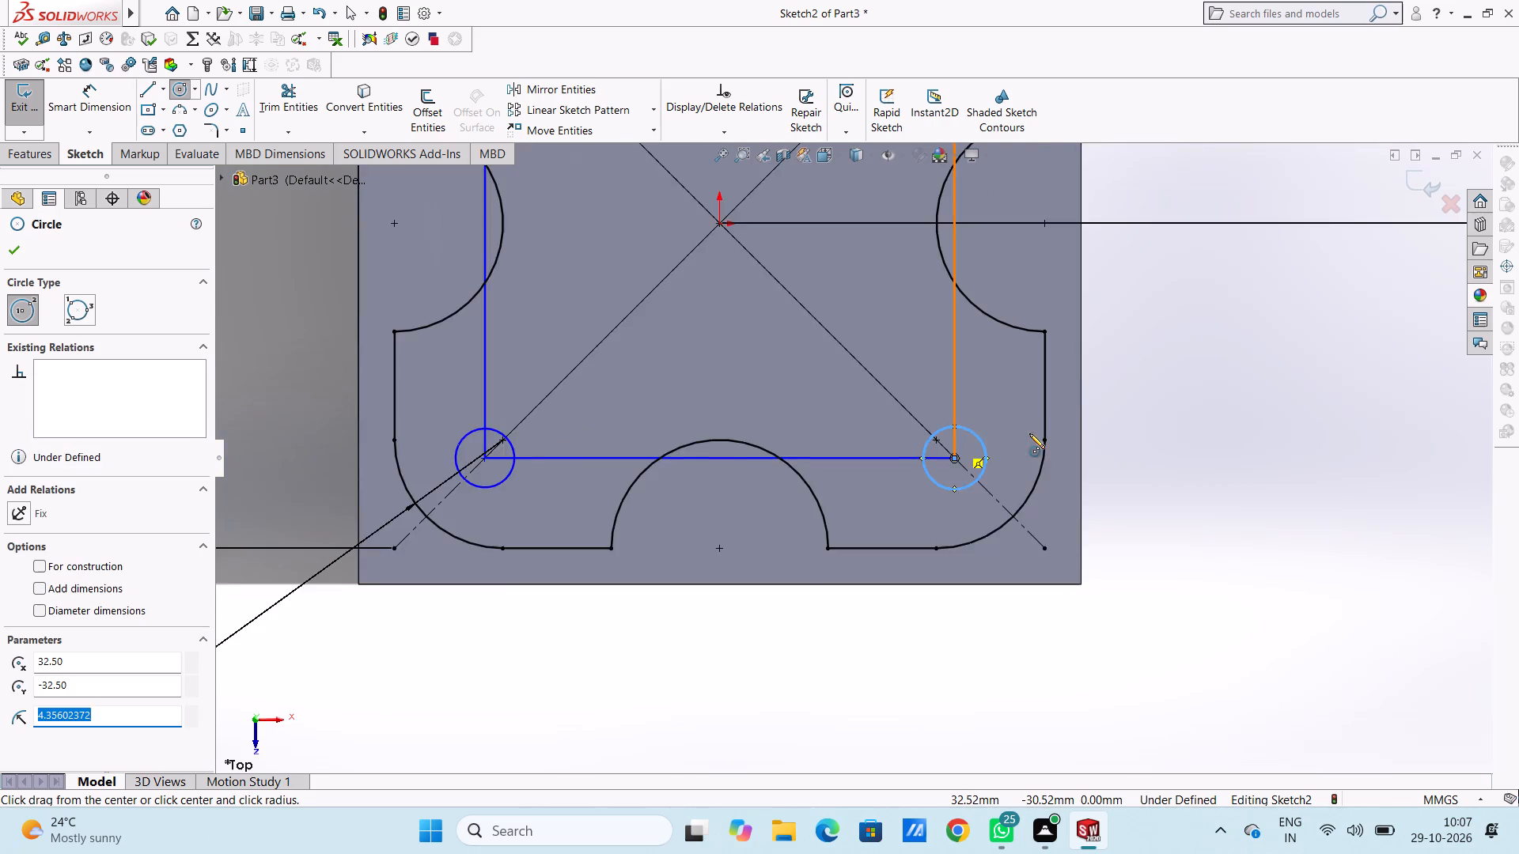
pyautogui.scroll(5, 1029, 433)
pyautogui.scroll(-1, 577, 302)
pyautogui.scroll(3, 583, 309)
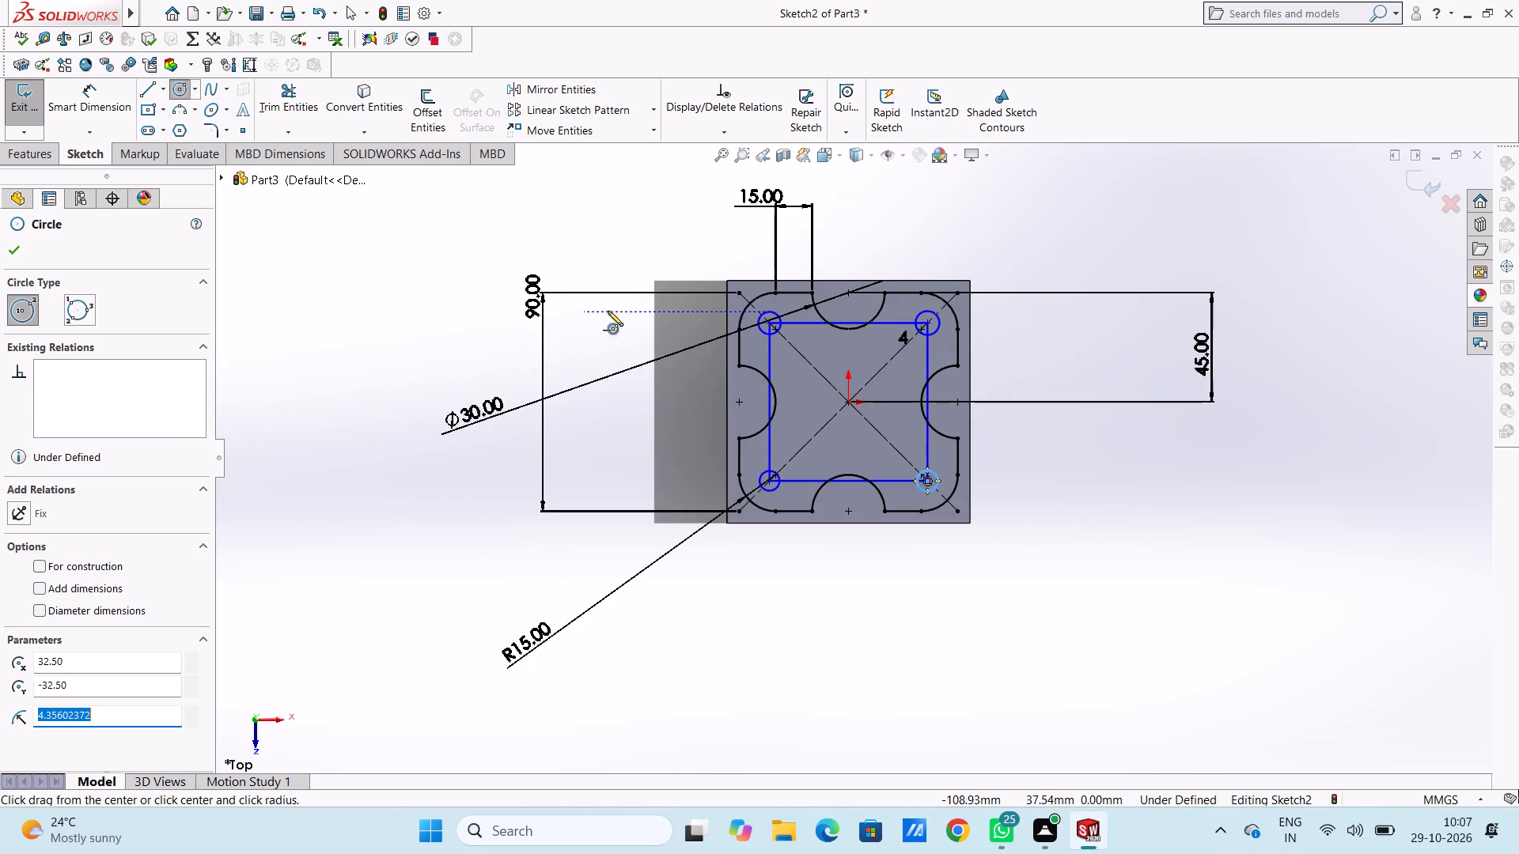
pyautogui.scroll(-3, 688, 374)
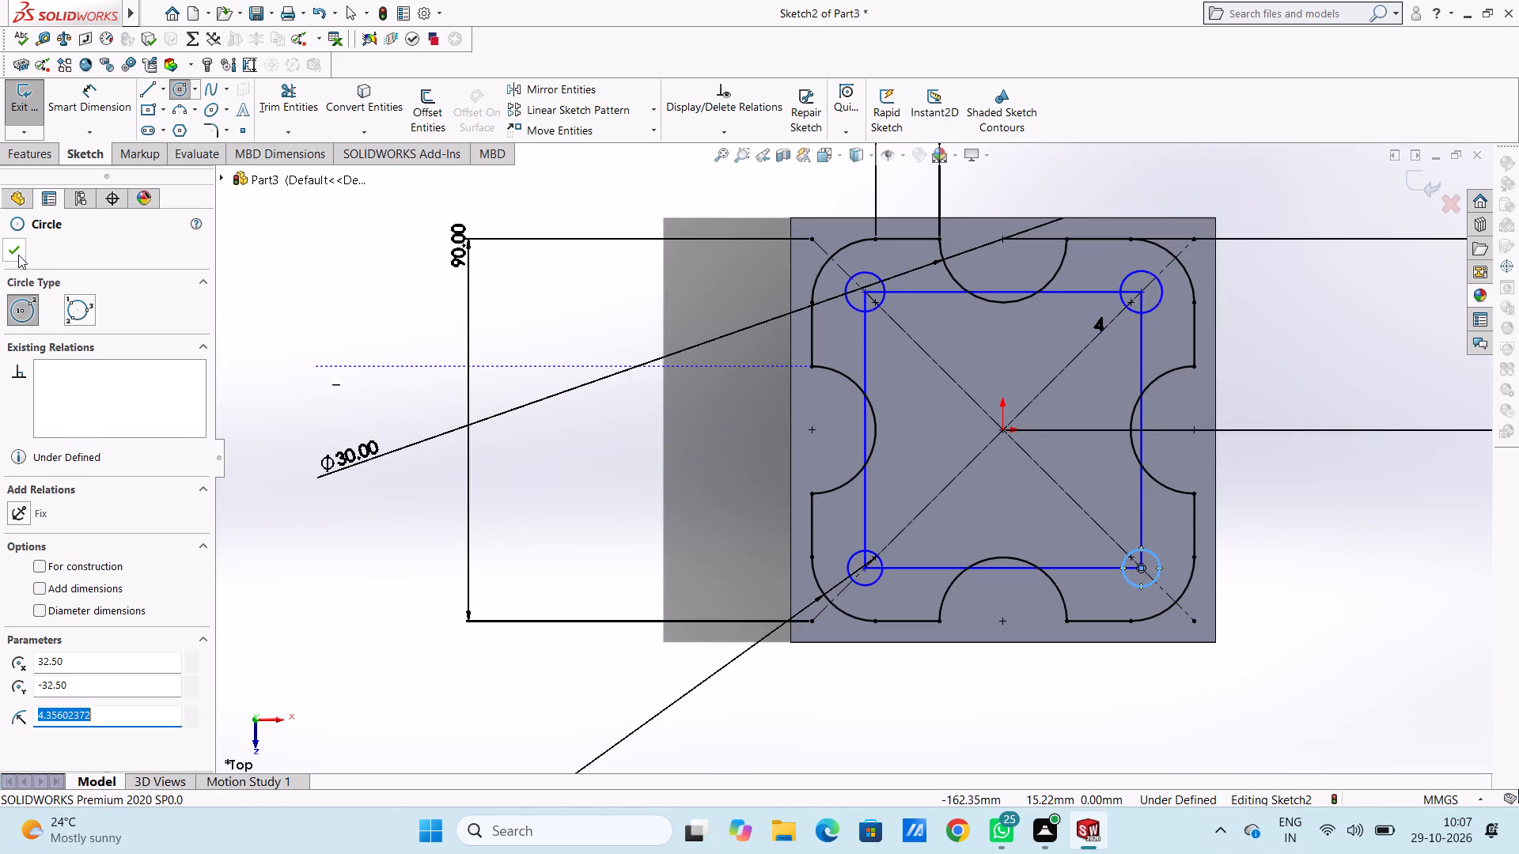
pyautogui.click(18, 253)
pyautogui.click(287, 324)
# Dimension the diameter of the circle at the 65 mm square's upper-left corner.
pyautogui.moveTo(104, 100); pyautogui.dragTo(107, 108)
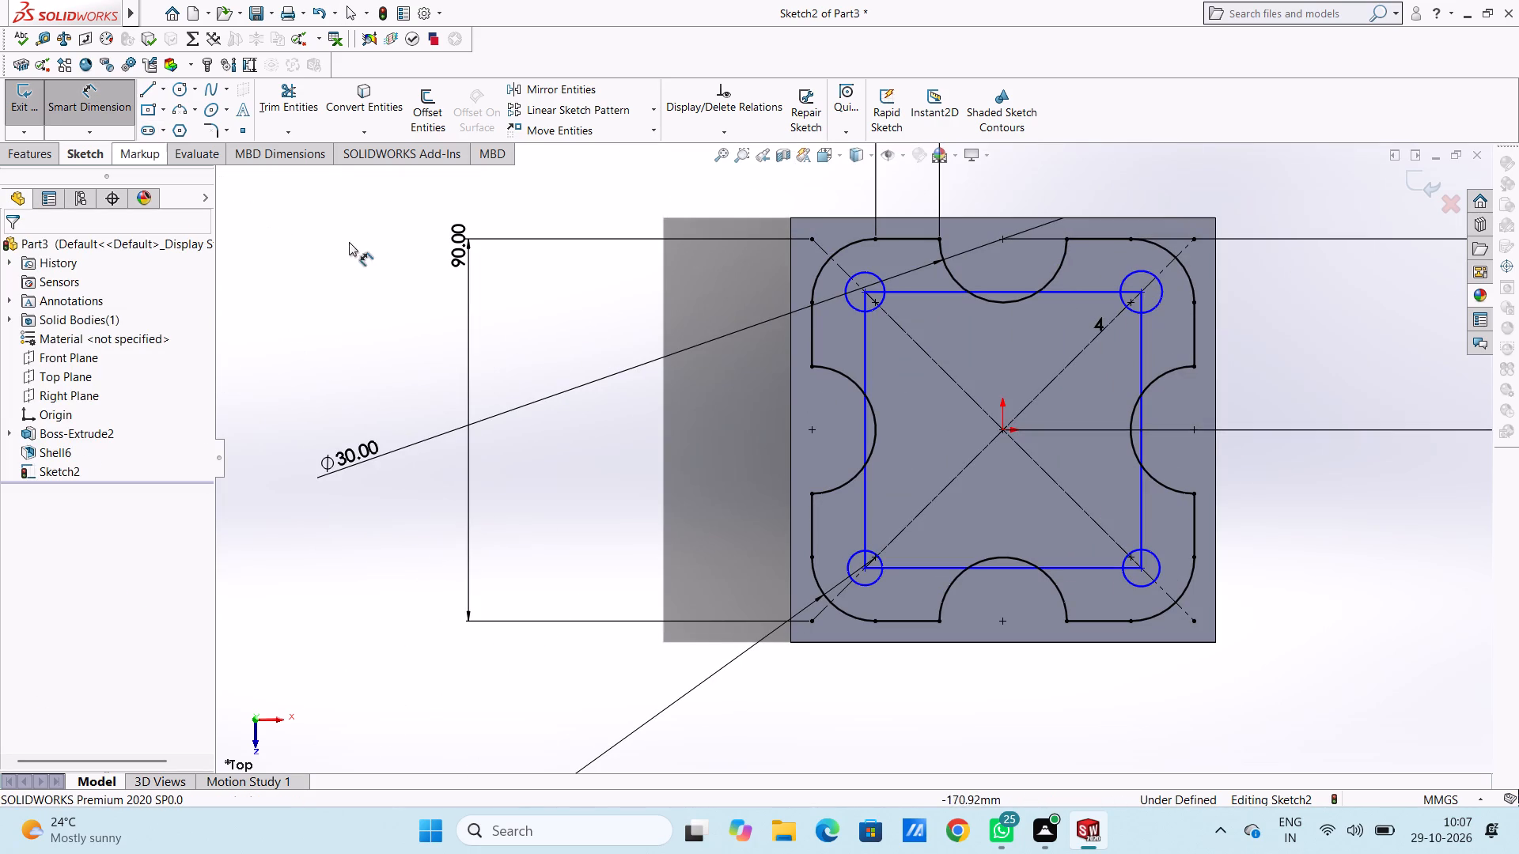
pyautogui.scroll(1, 736, 351)
pyautogui.scroll(-1, 849, 380)
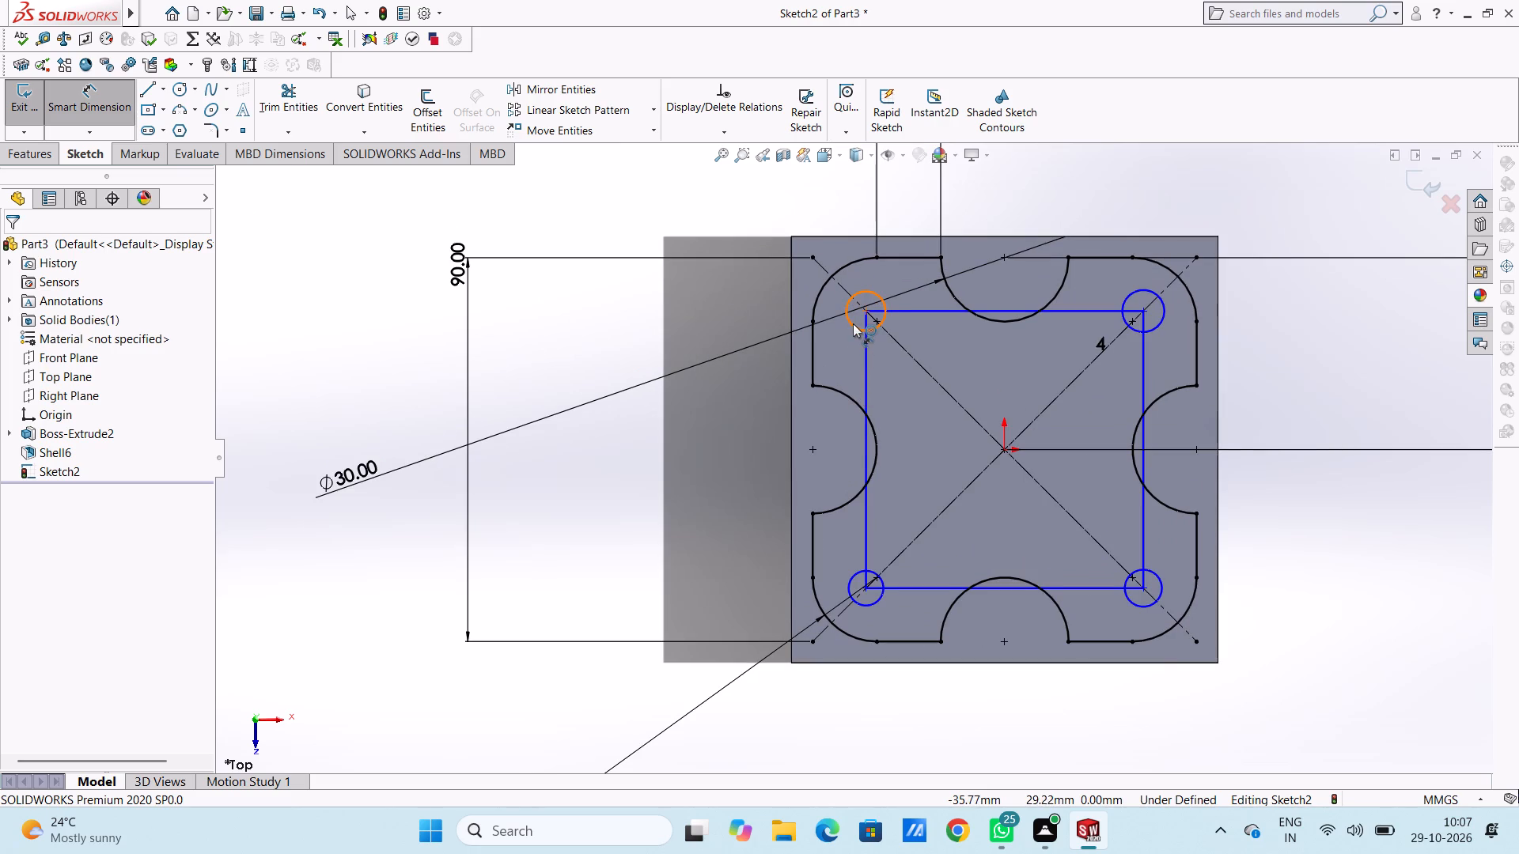
pyautogui.click(853, 322)
pyautogui.click(388, 400)
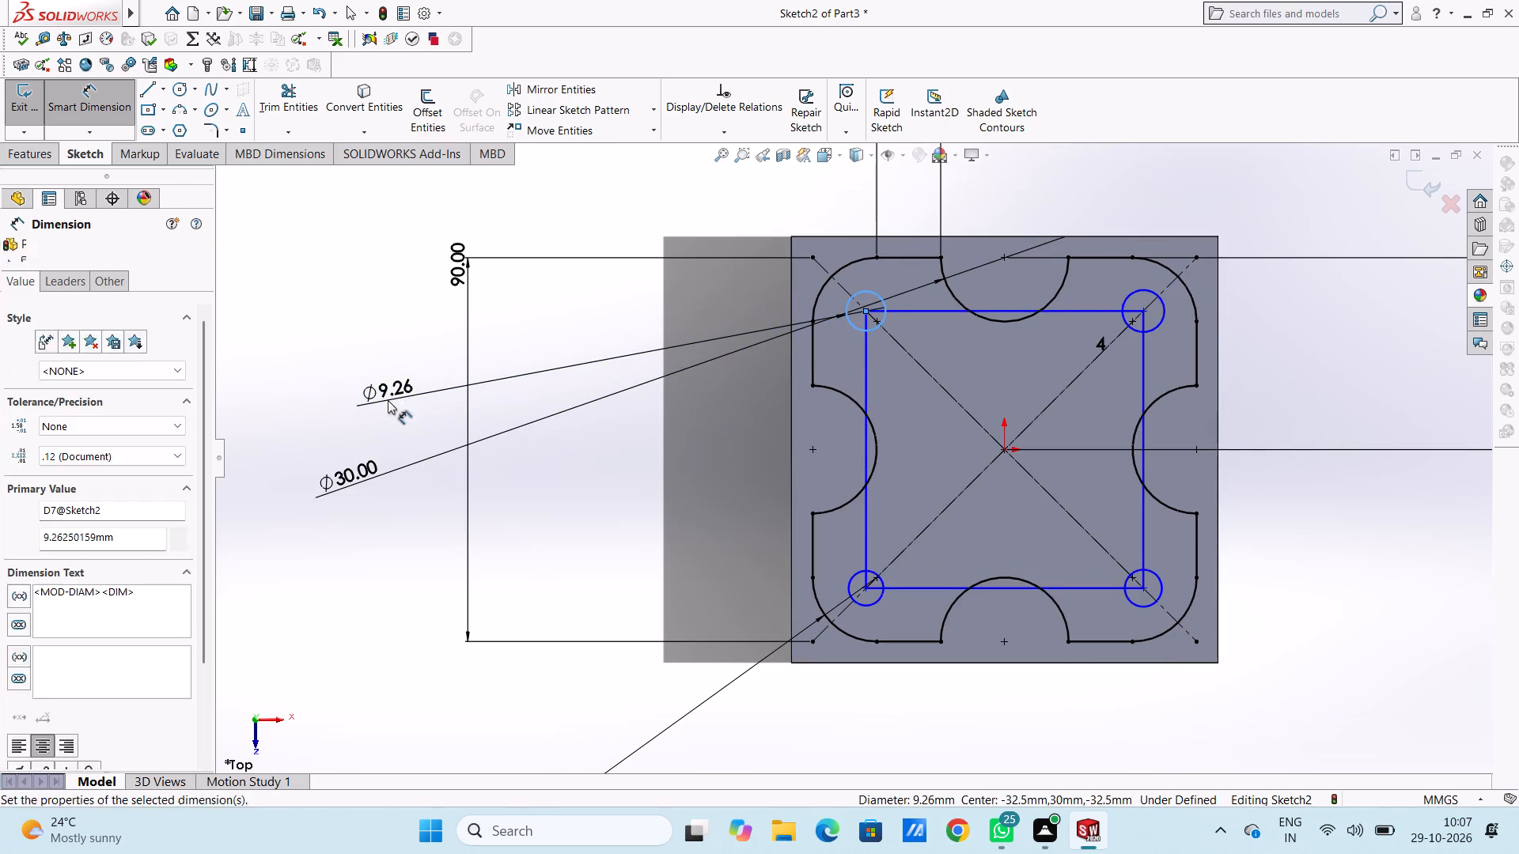
pyautogui.click(326, 376)
pyautogui.click(335, 342)
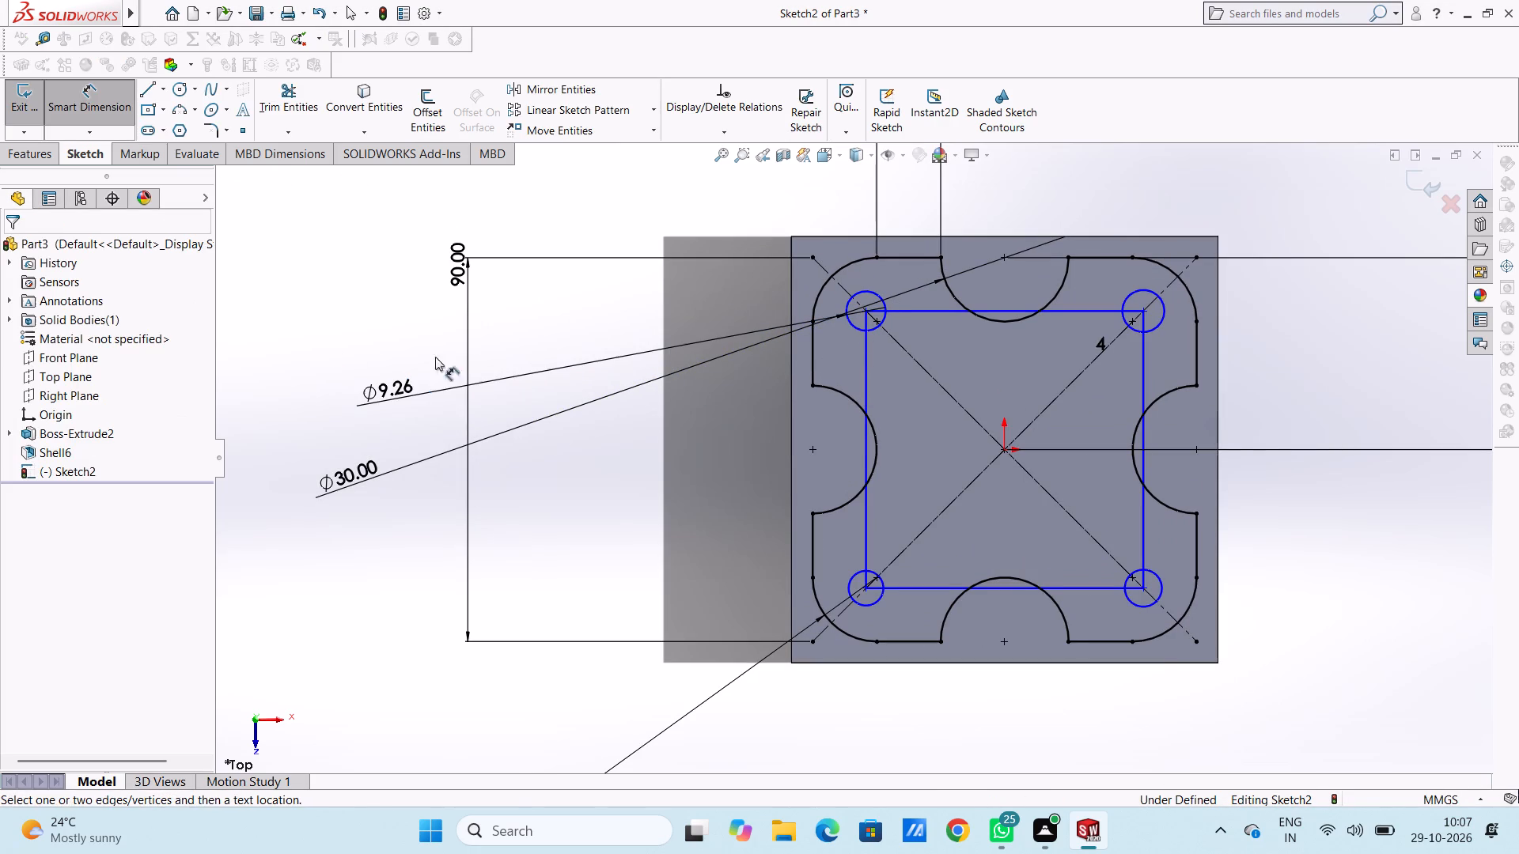
# Dimension the circle at the square's upper-right corner with a diameter of 10 mm.
pyautogui.click(1165, 318)
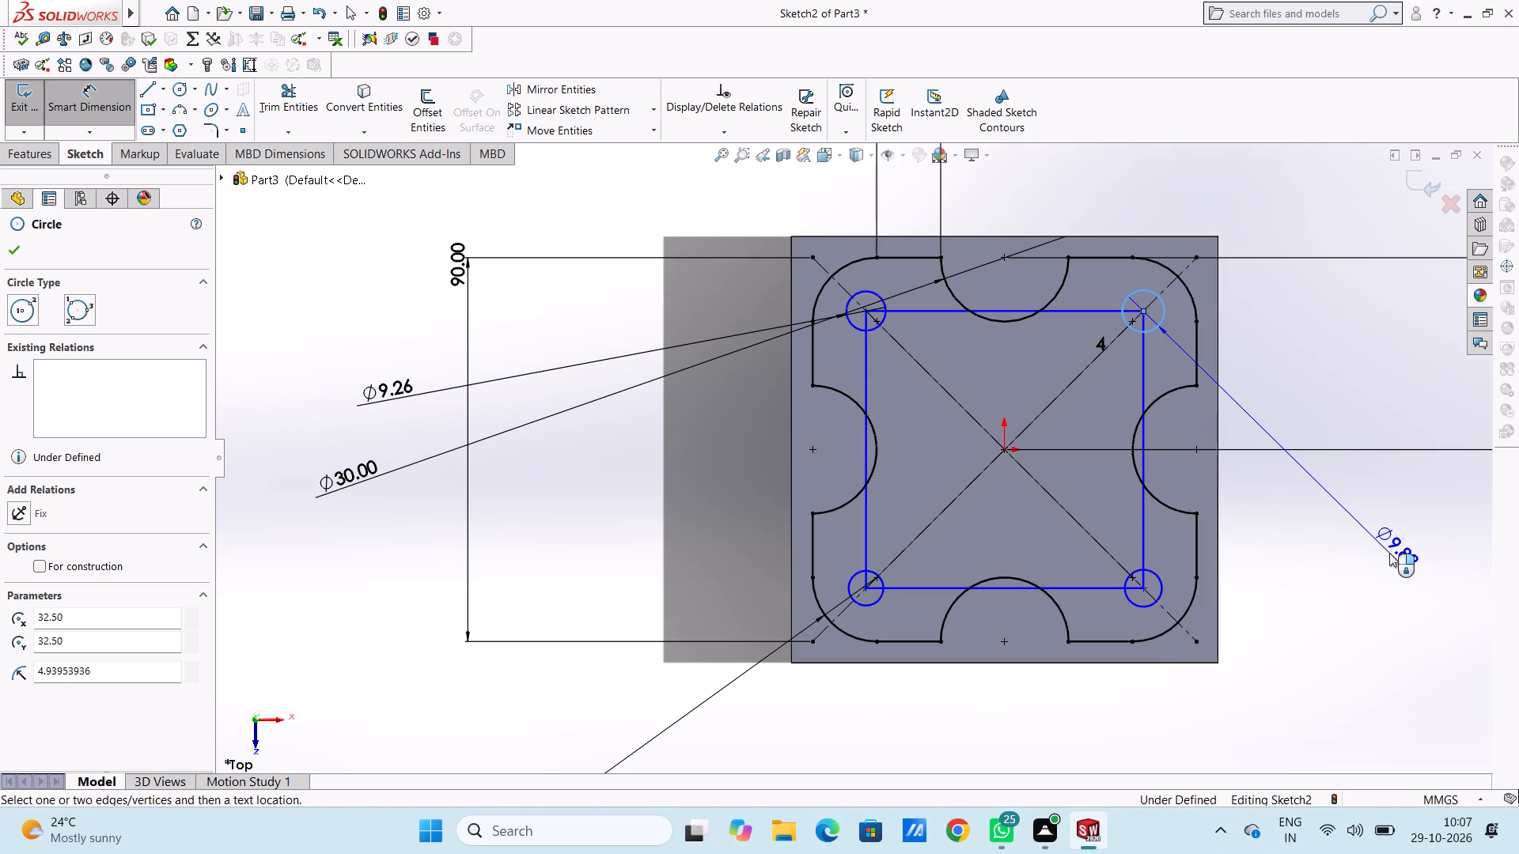
pyautogui.click(1389, 553)
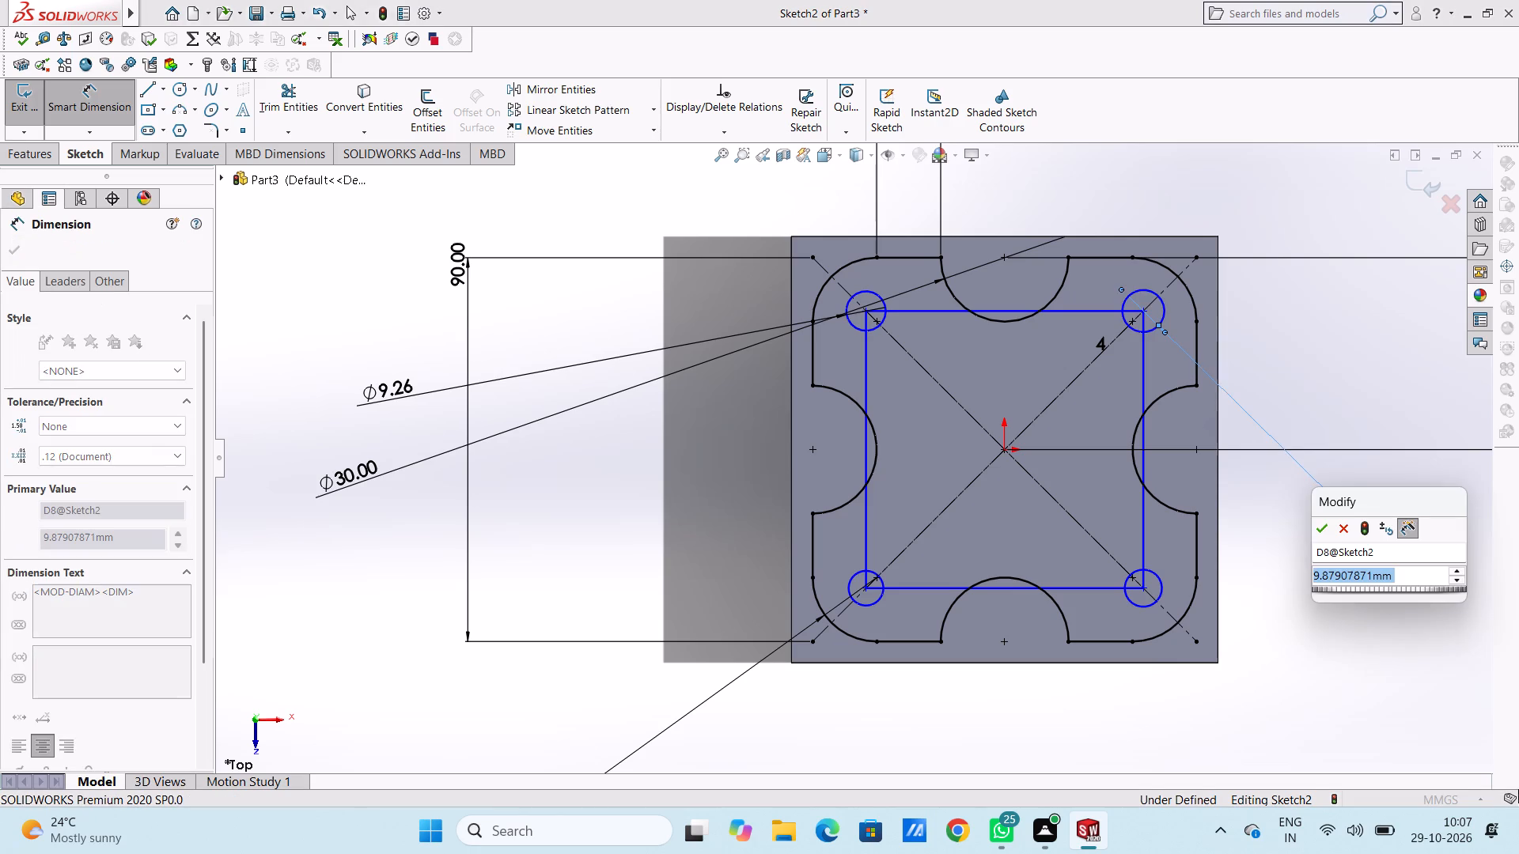
pyautogui.write('10')
pyautogui.press('Return')
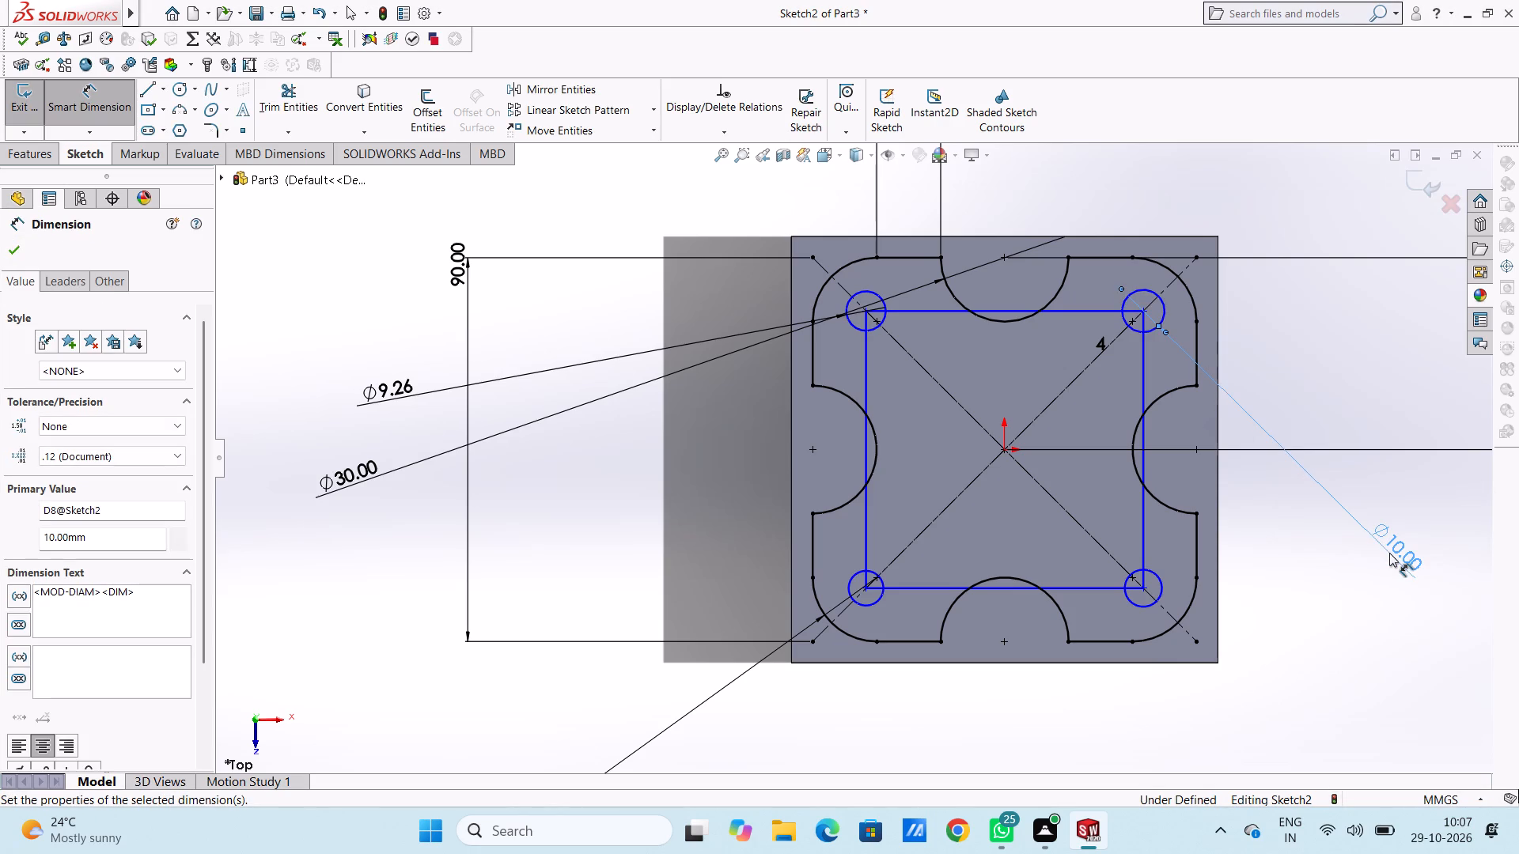
pyautogui.click(1350, 444)
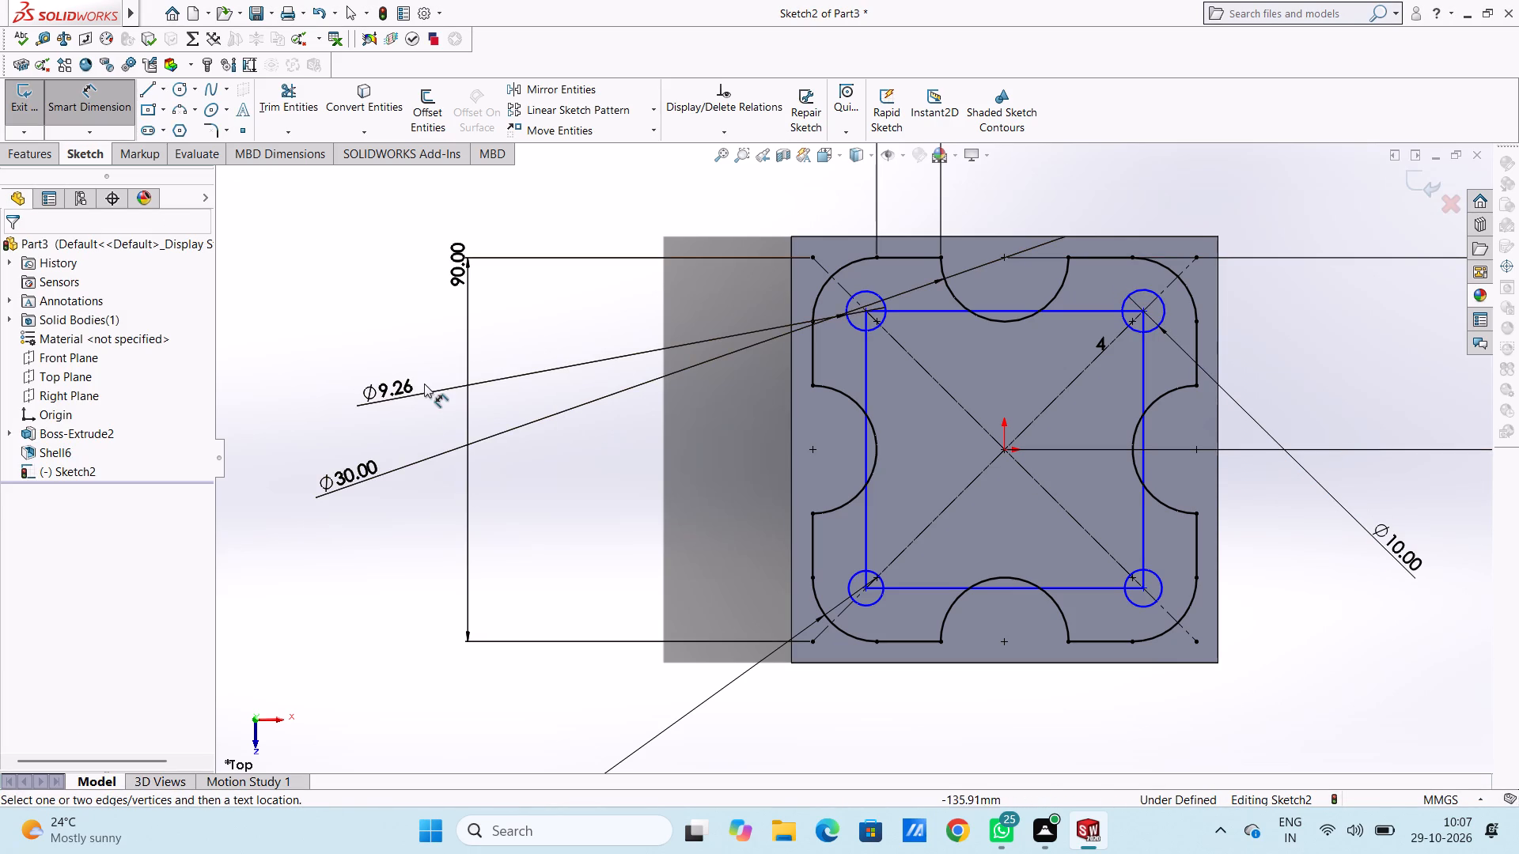
# Set the upper-left corner circle's diameter to 10 mm.
pyautogui.click(424, 384)
pyautogui.doubleClick(403, 395)
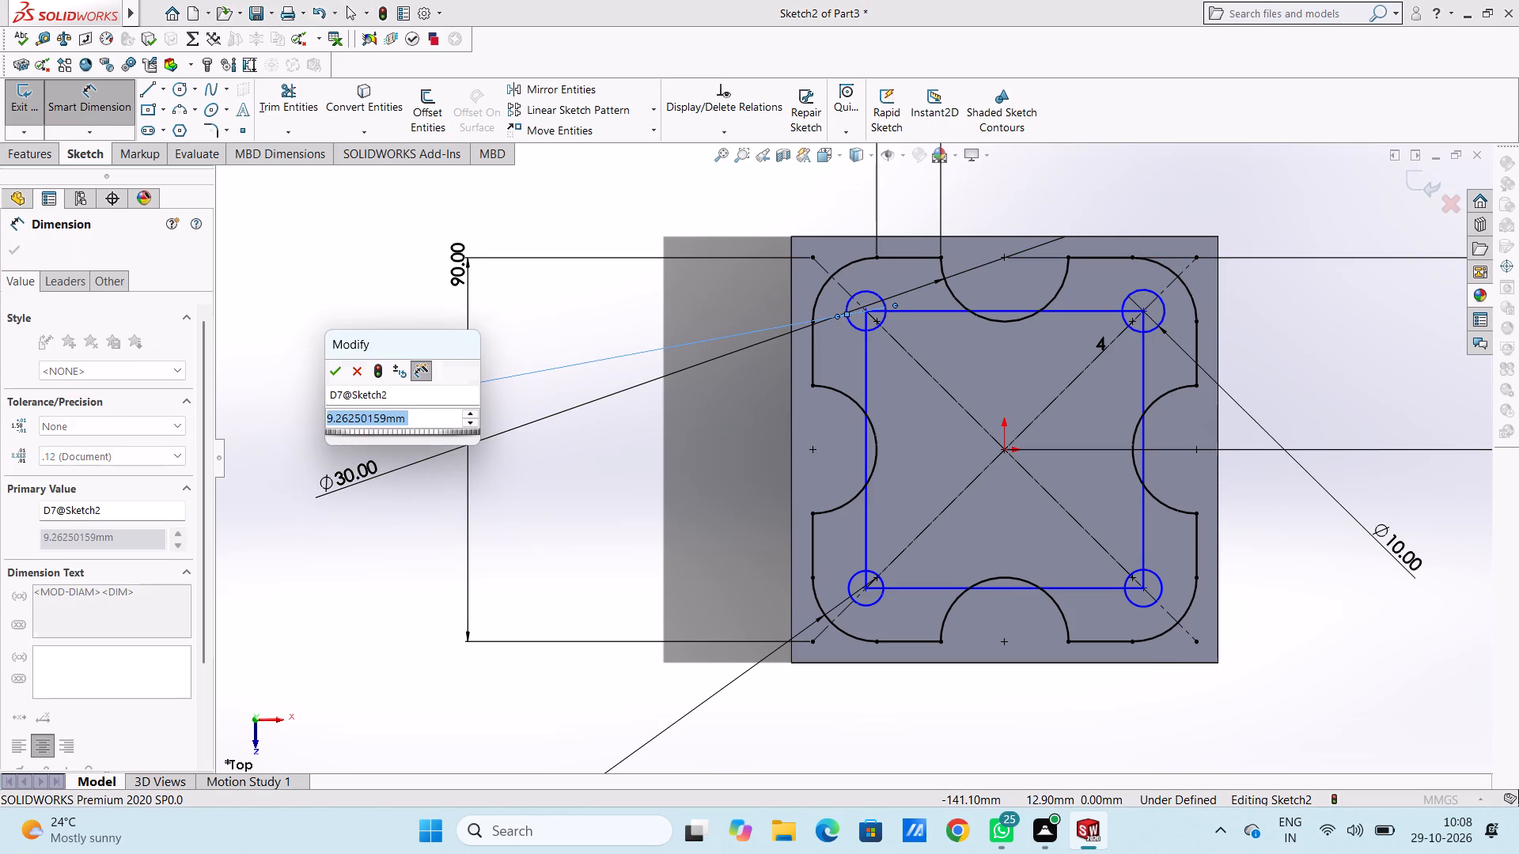
pyautogui.write('10')
pyautogui.press('Return')
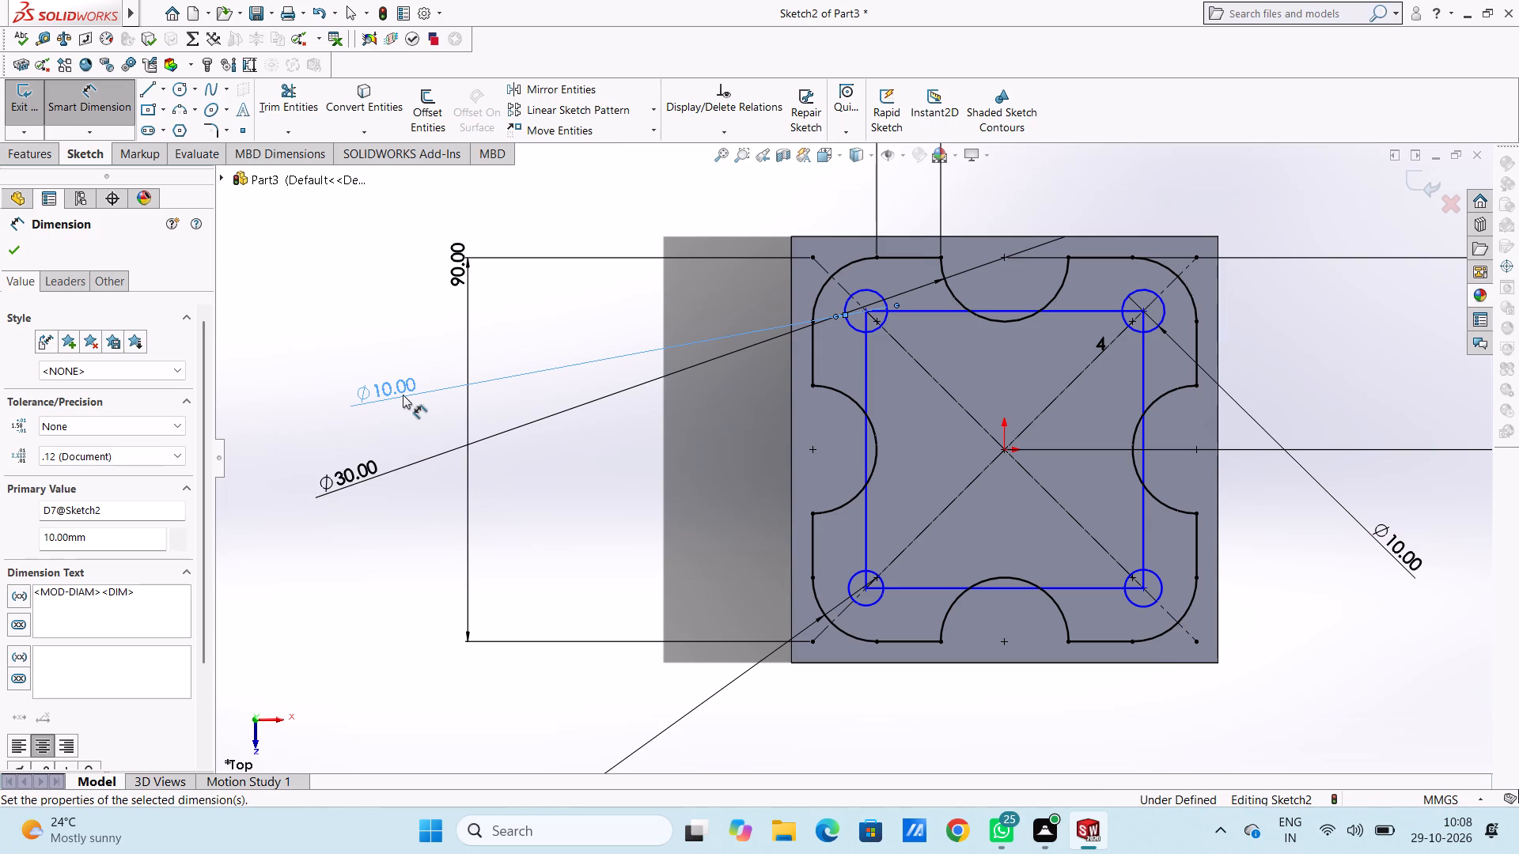
pyautogui.click(372, 330)
# Dimension the circle at the square's lower-left corner with a diameter of 10 mm.
pyautogui.scroll(3, 689, 656)
pyautogui.scroll(-2, 841, 633)
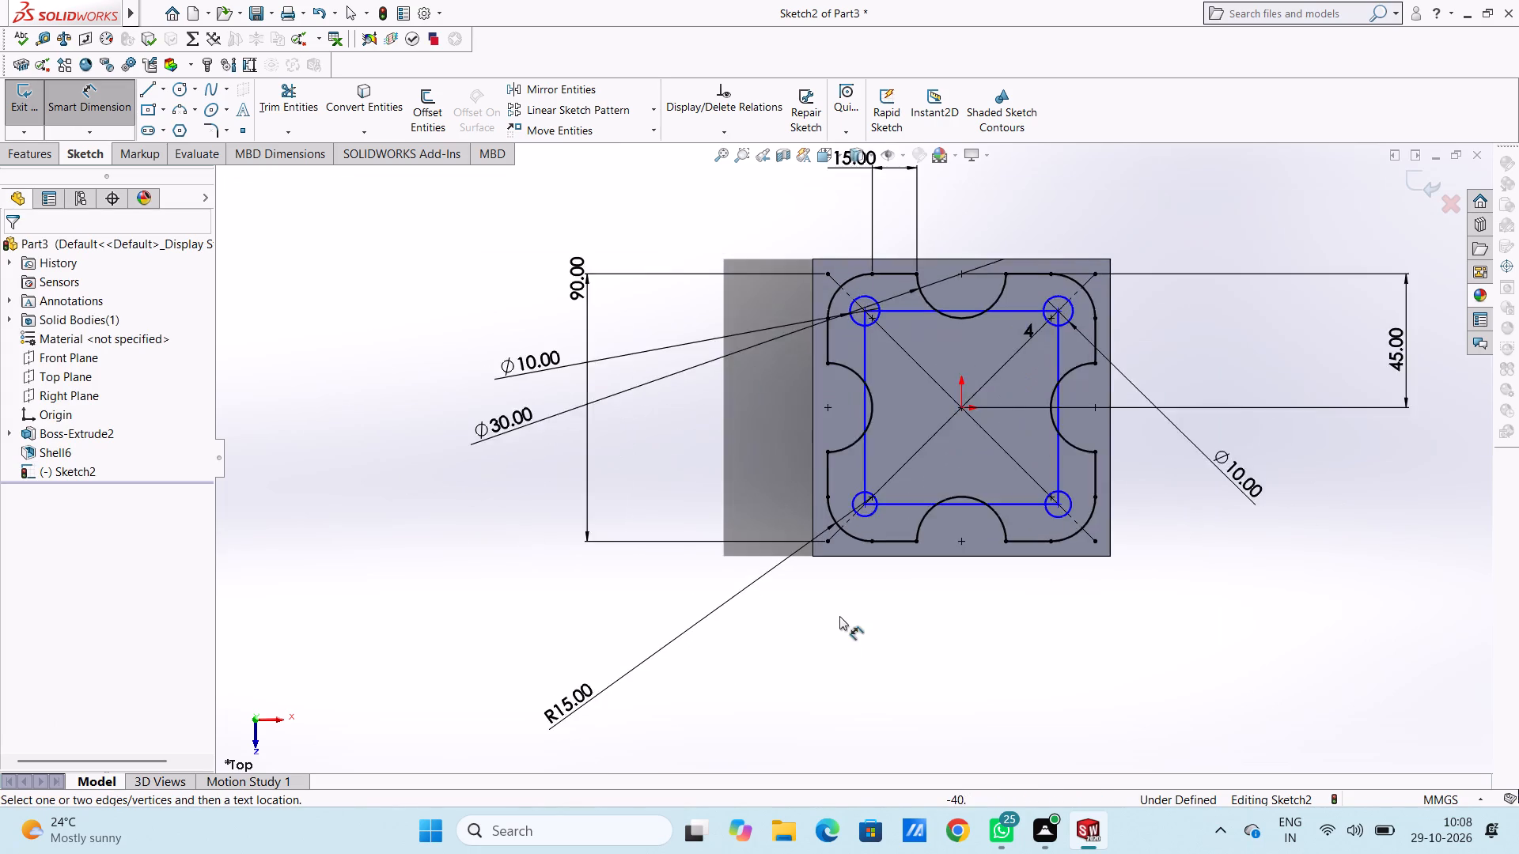
pyautogui.scroll(-1, 839, 616)
pyautogui.click(880, 459)
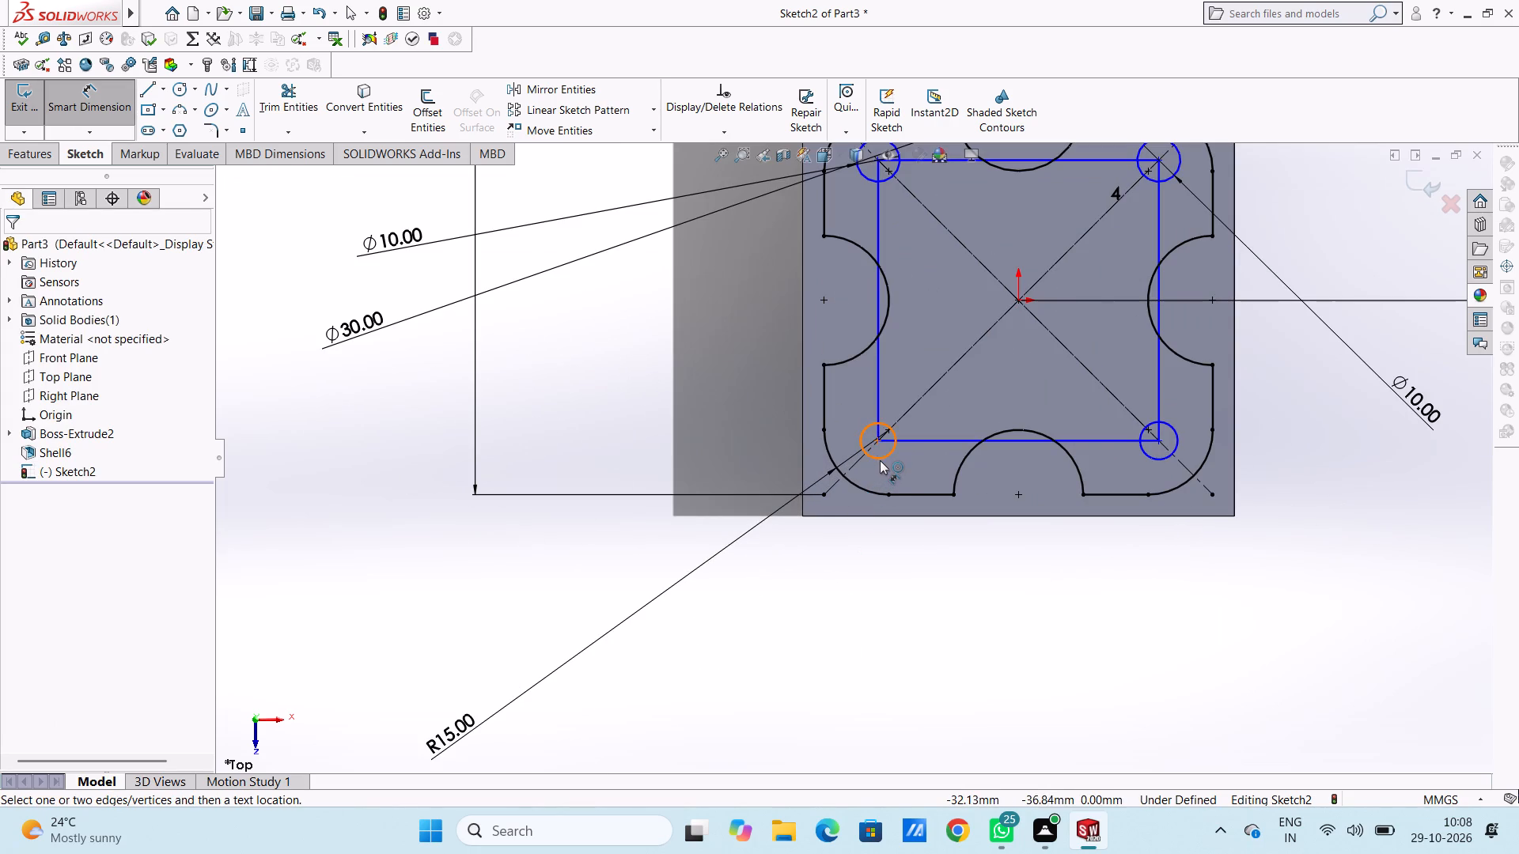
pyautogui.click(351, 498)
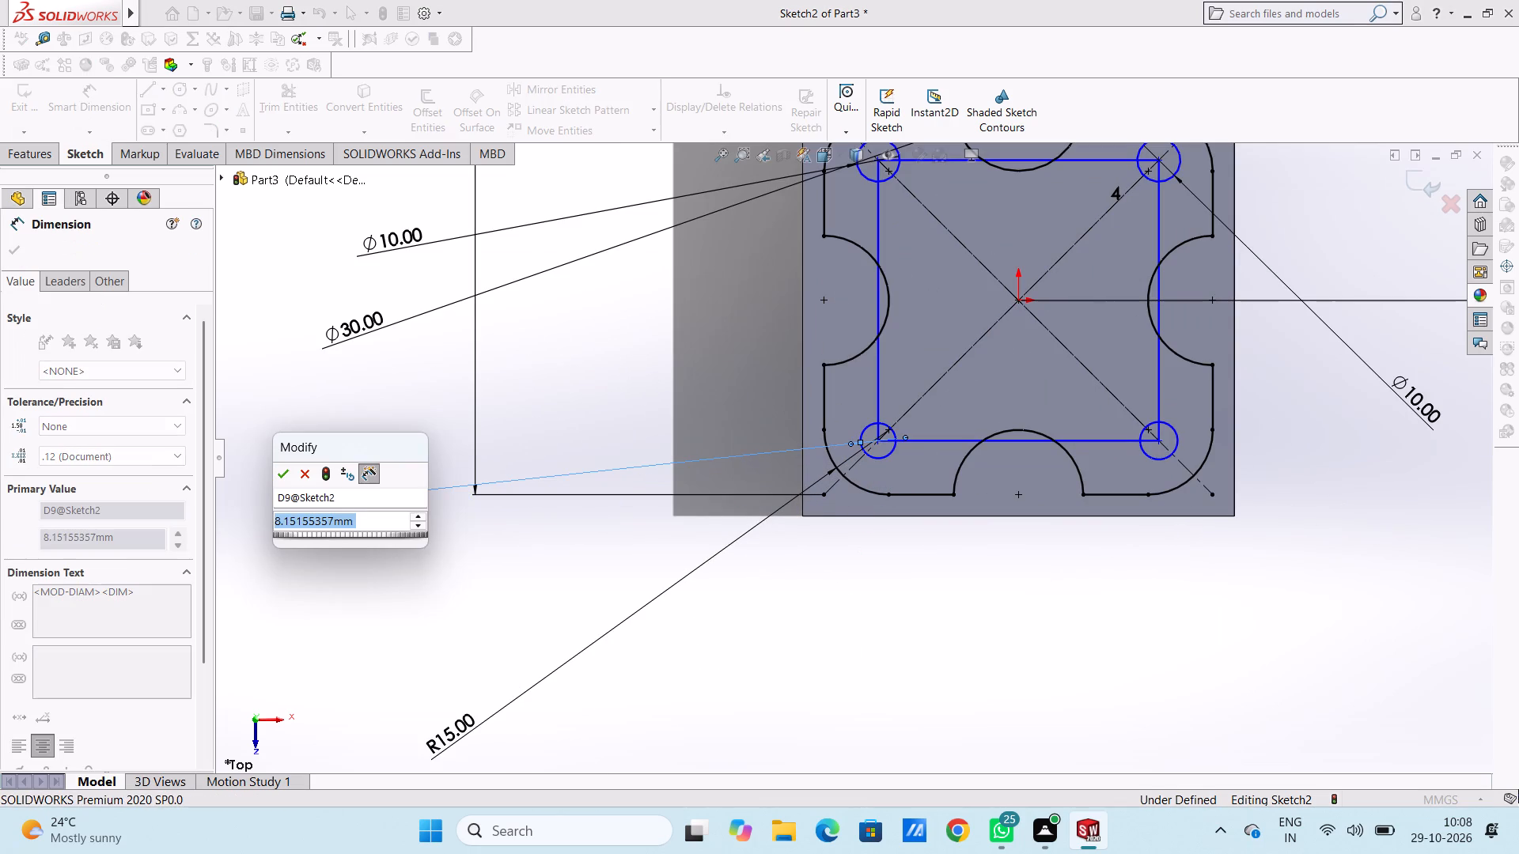
pyautogui.write('10')
pyautogui.press('Return')
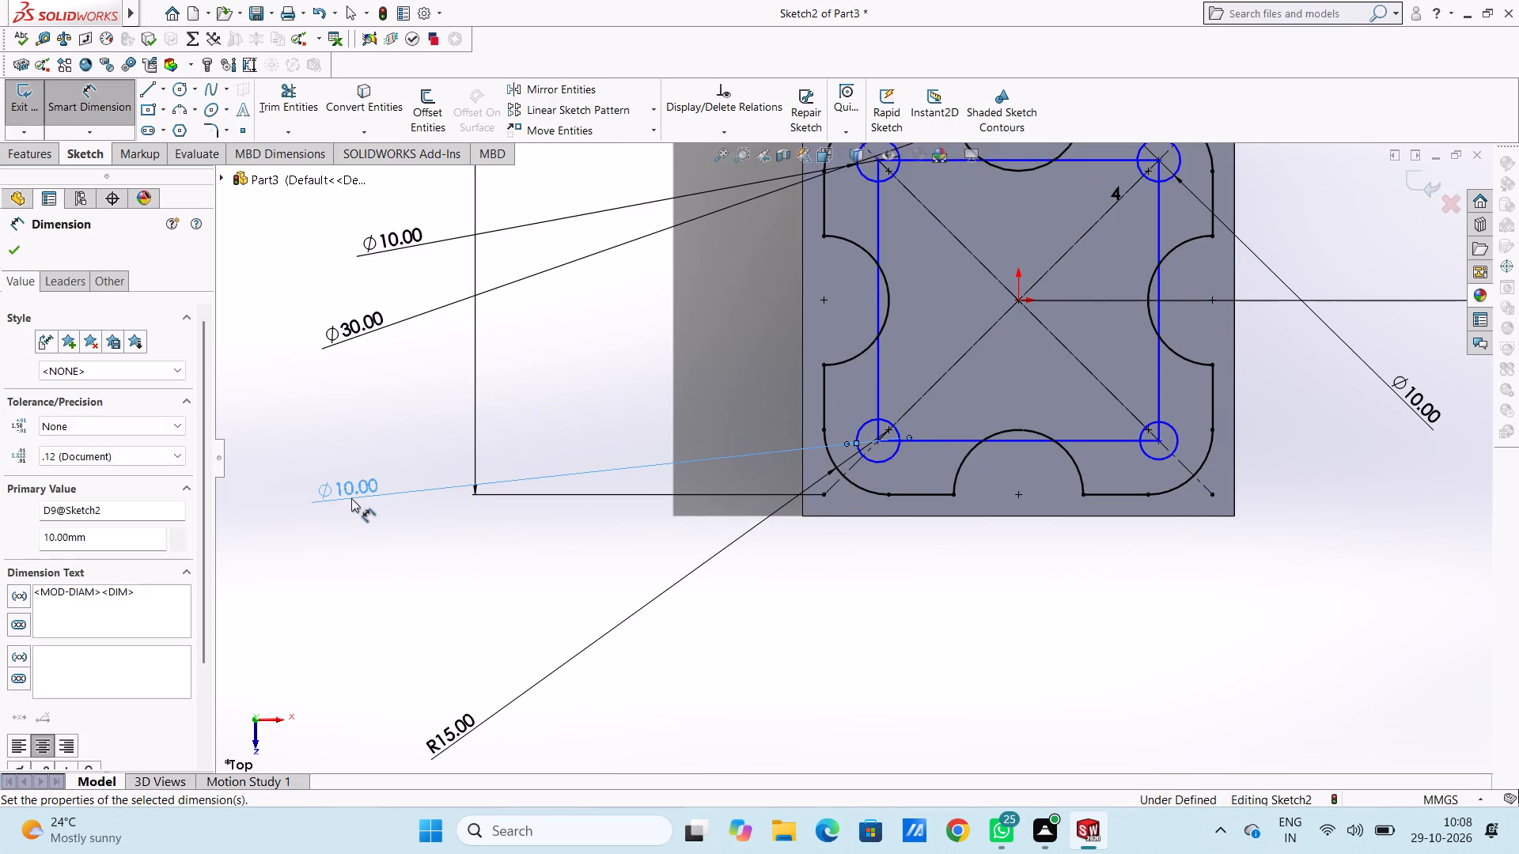
pyautogui.click(666, 365)
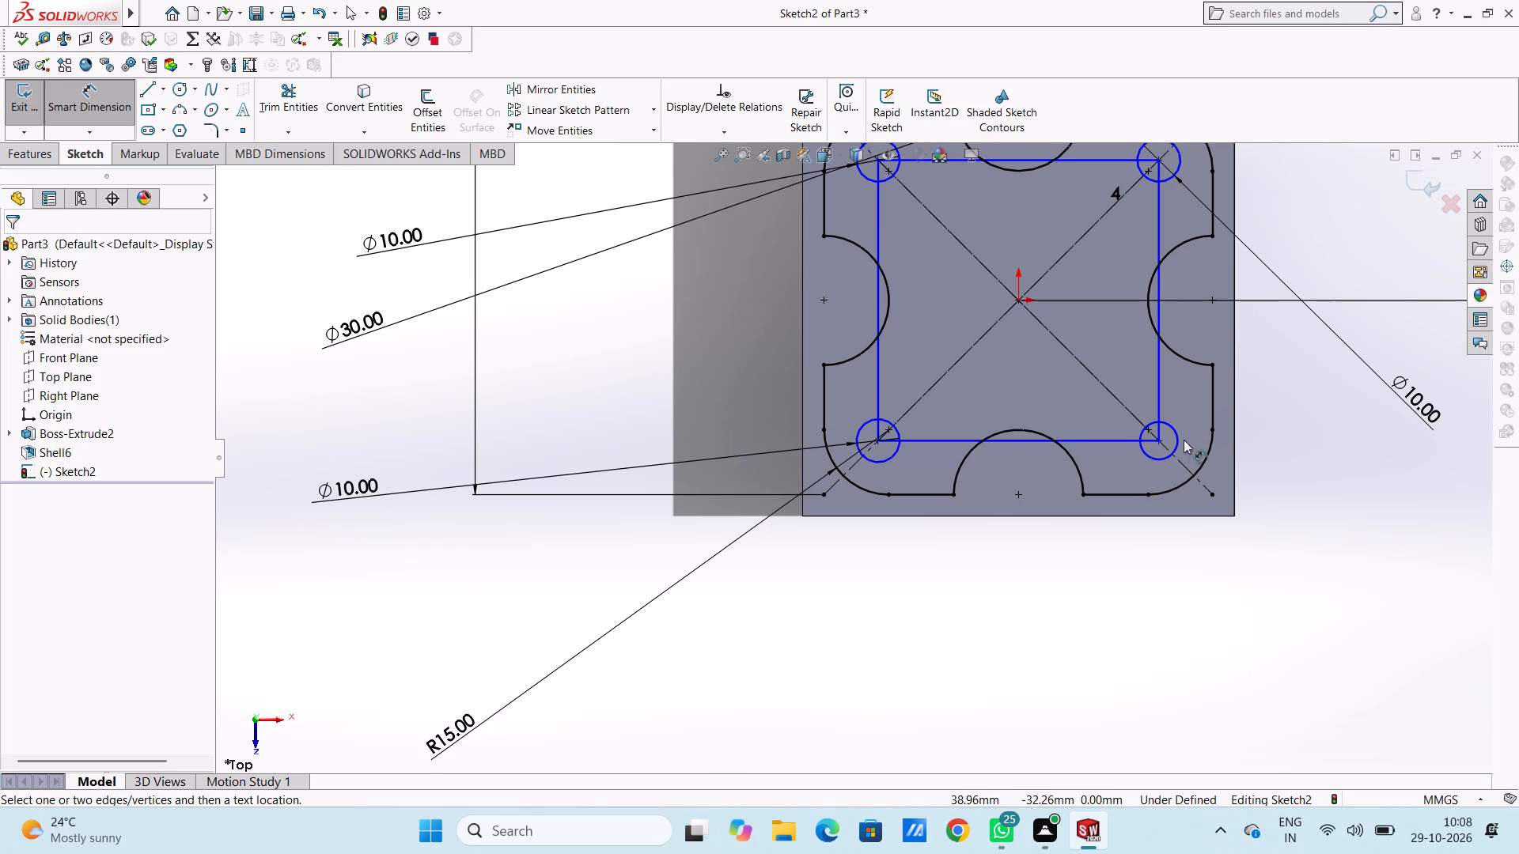
# Dimension the circle at the square's lower-right corner with a diameter of 10 mm.
pyautogui.click(1177, 435)
pyautogui.click(1244, 653)
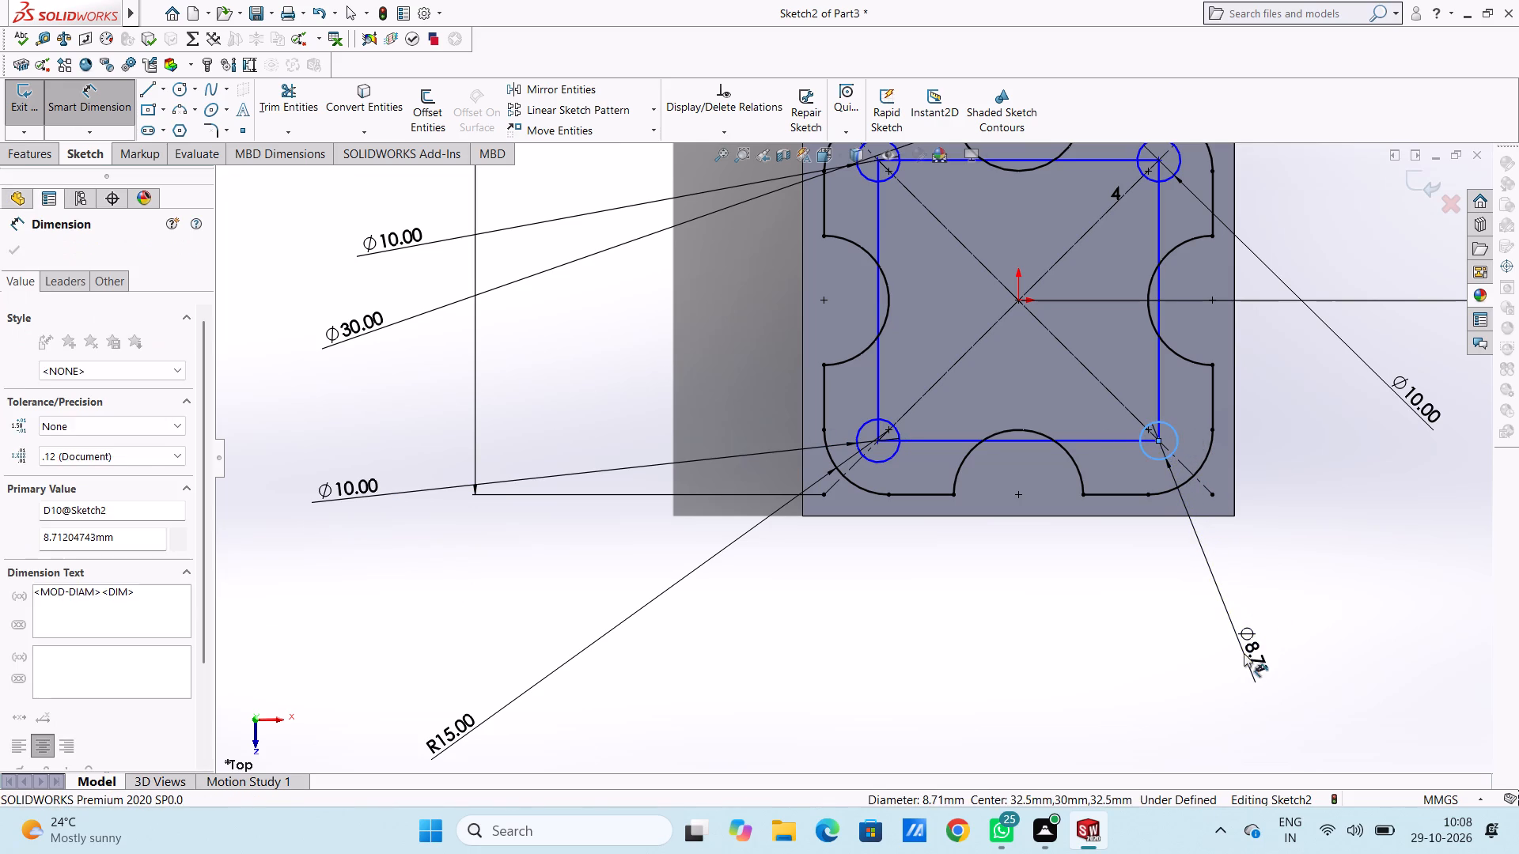
pyautogui.write('10')
pyautogui.press('Return')
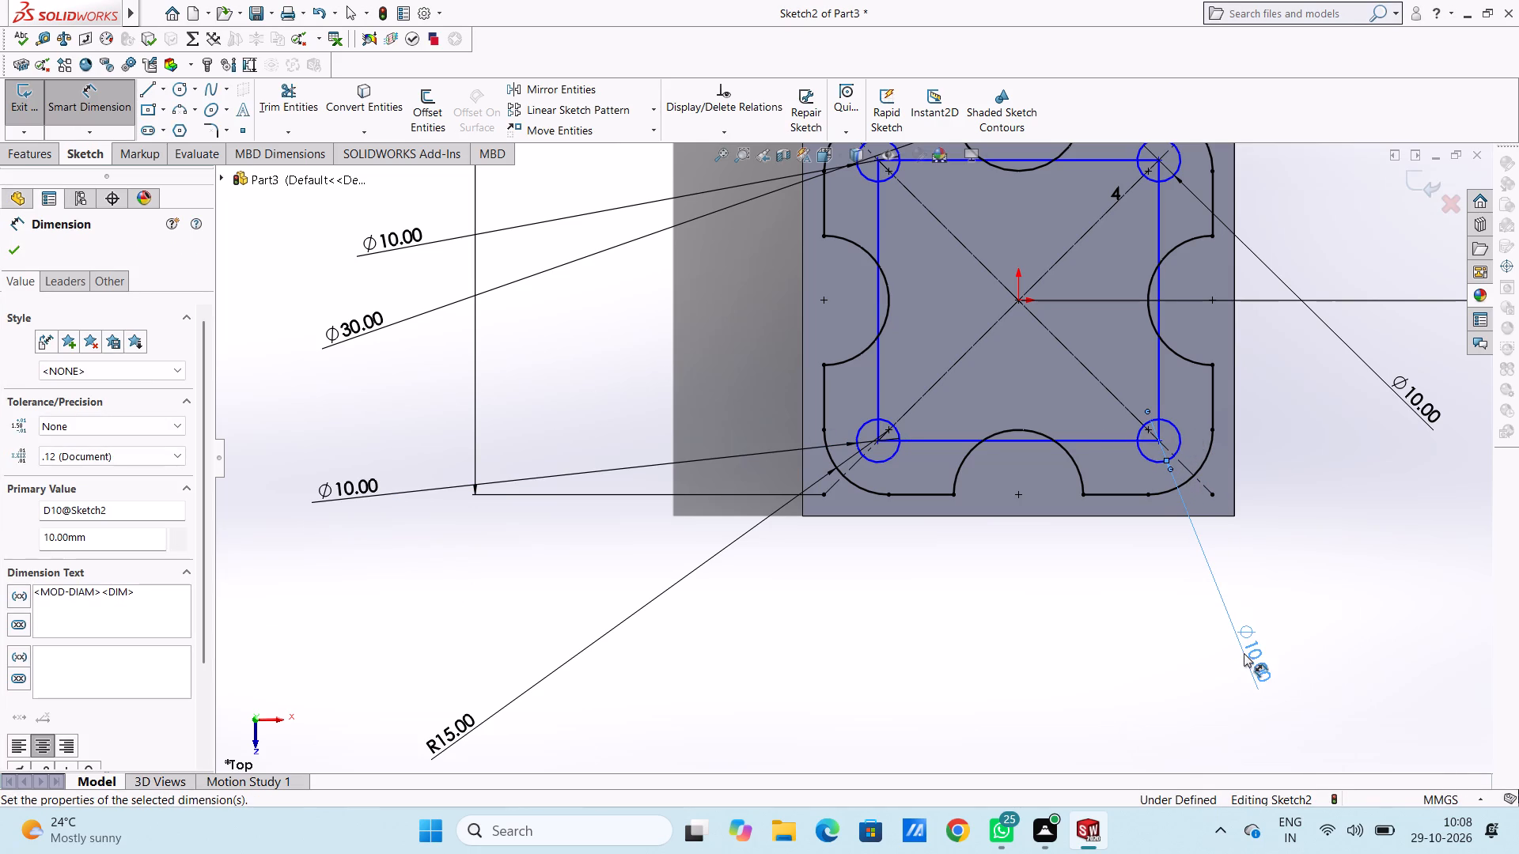
pyautogui.click(1038, 630)
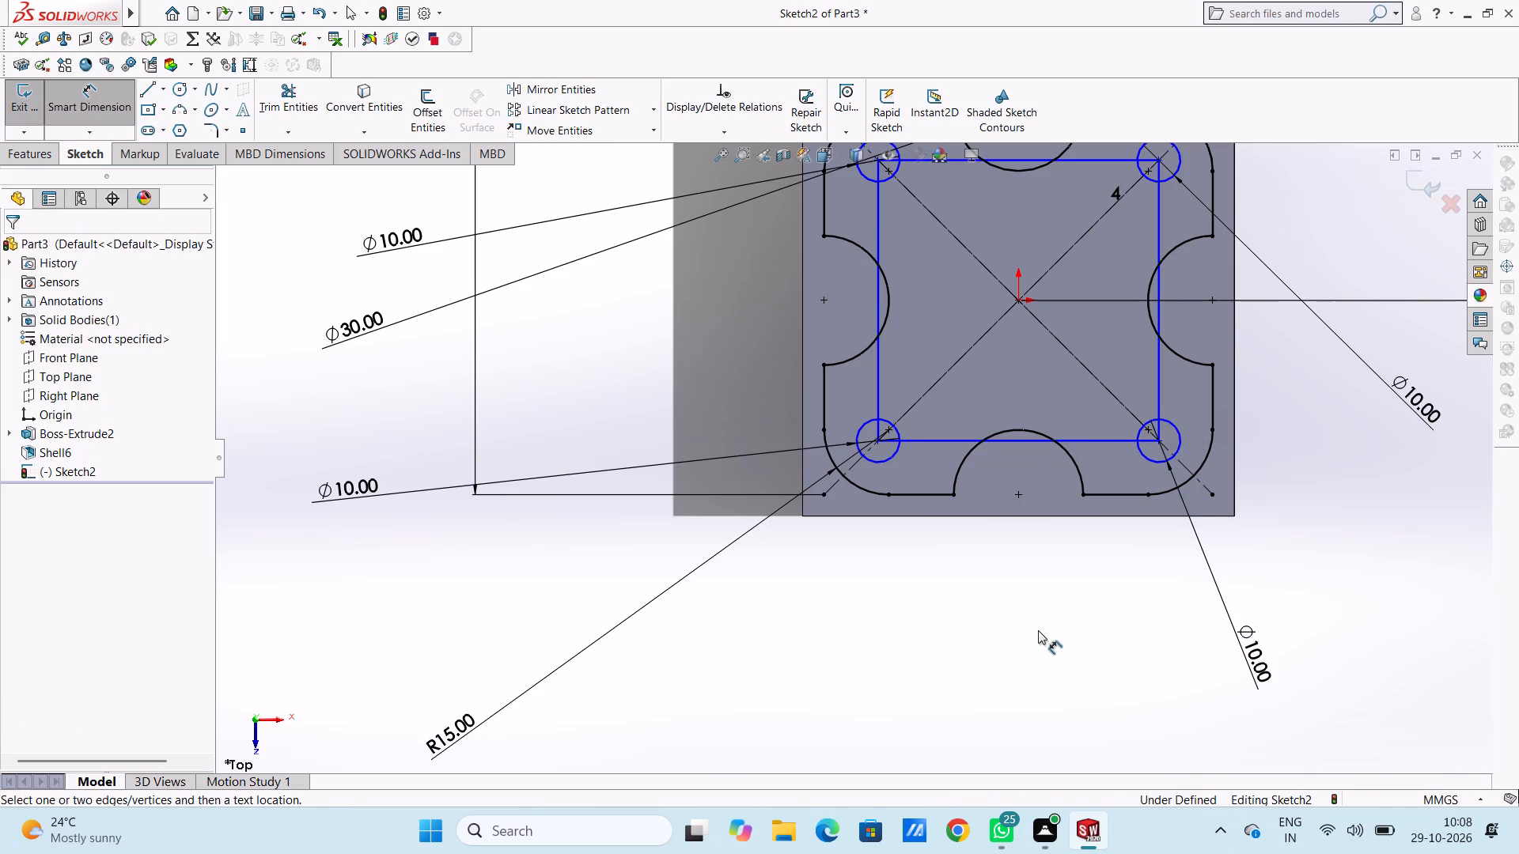
# Trim the 65 mm square's left side from inside the upper-left circle down through the left notch.
pyautogui.scroll(3, 1104, 327)
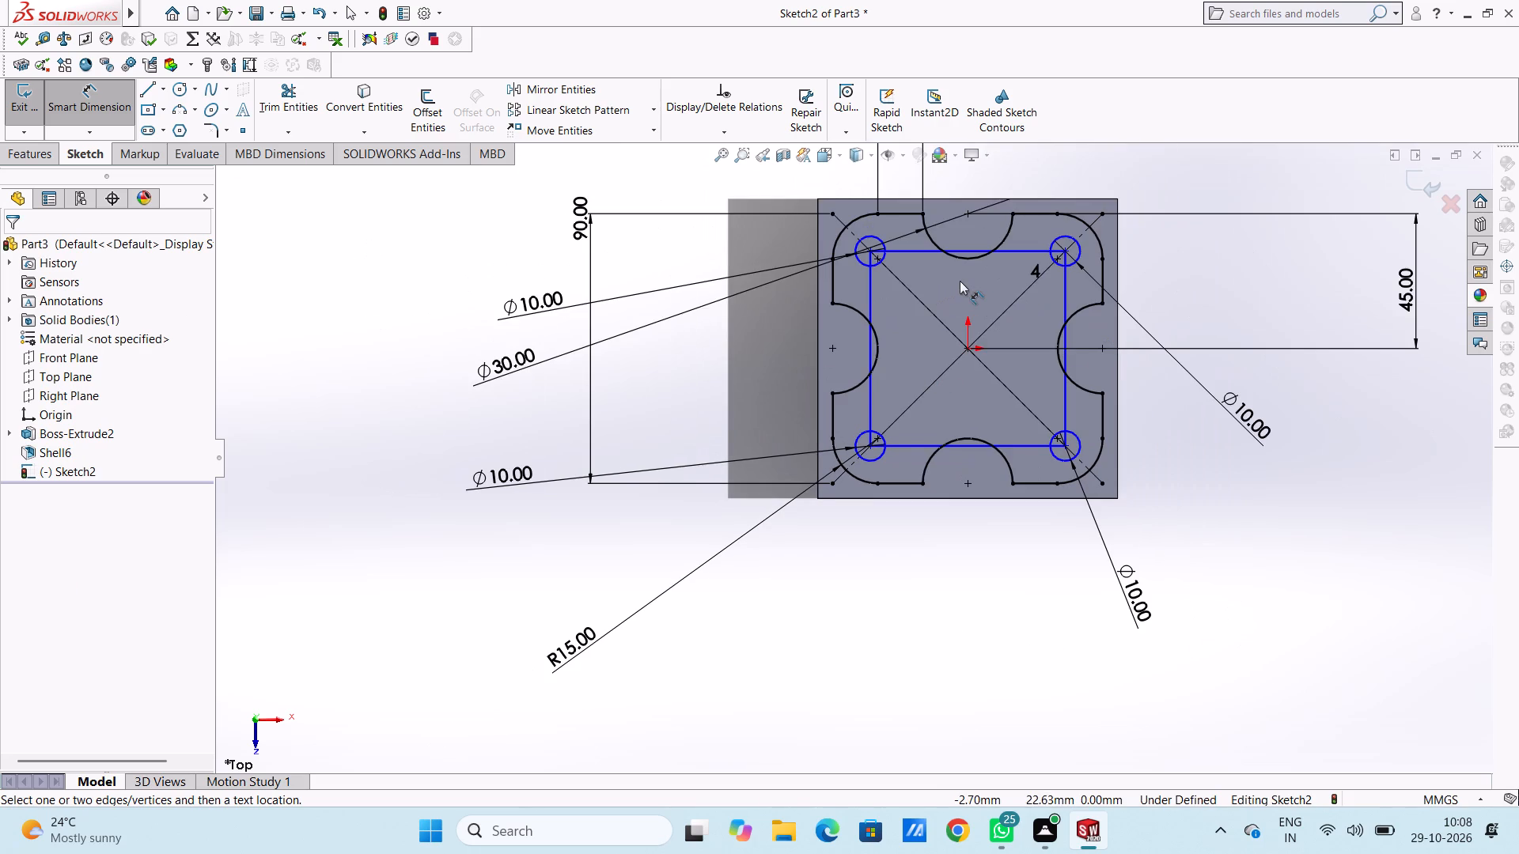
pyautogui.scroll(2, 960, 280)
pyautogui.scroll(-4, 909, 339)
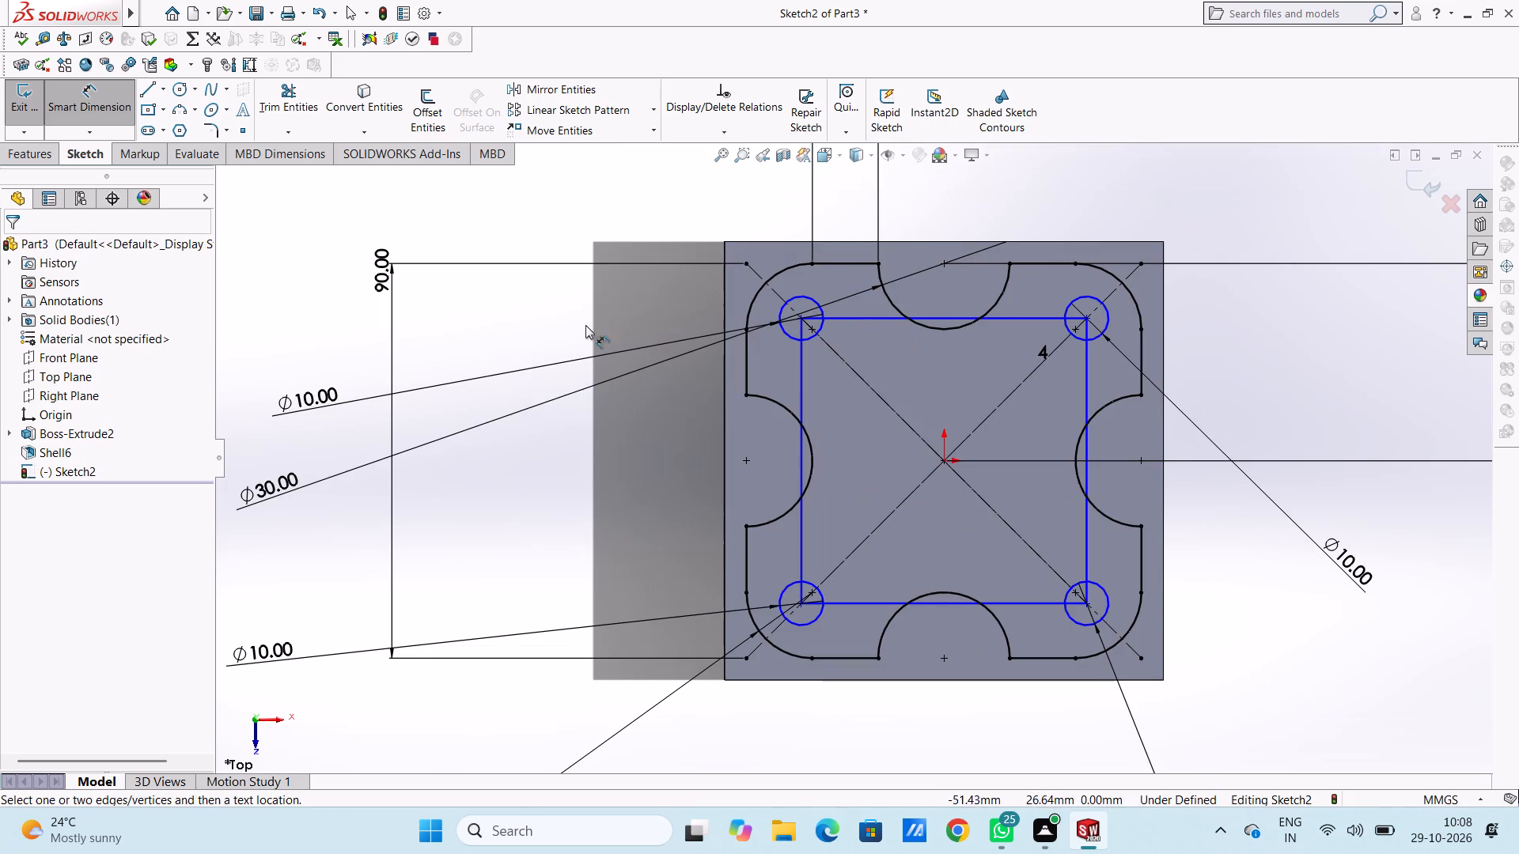
pyautogui.click(295, 96)
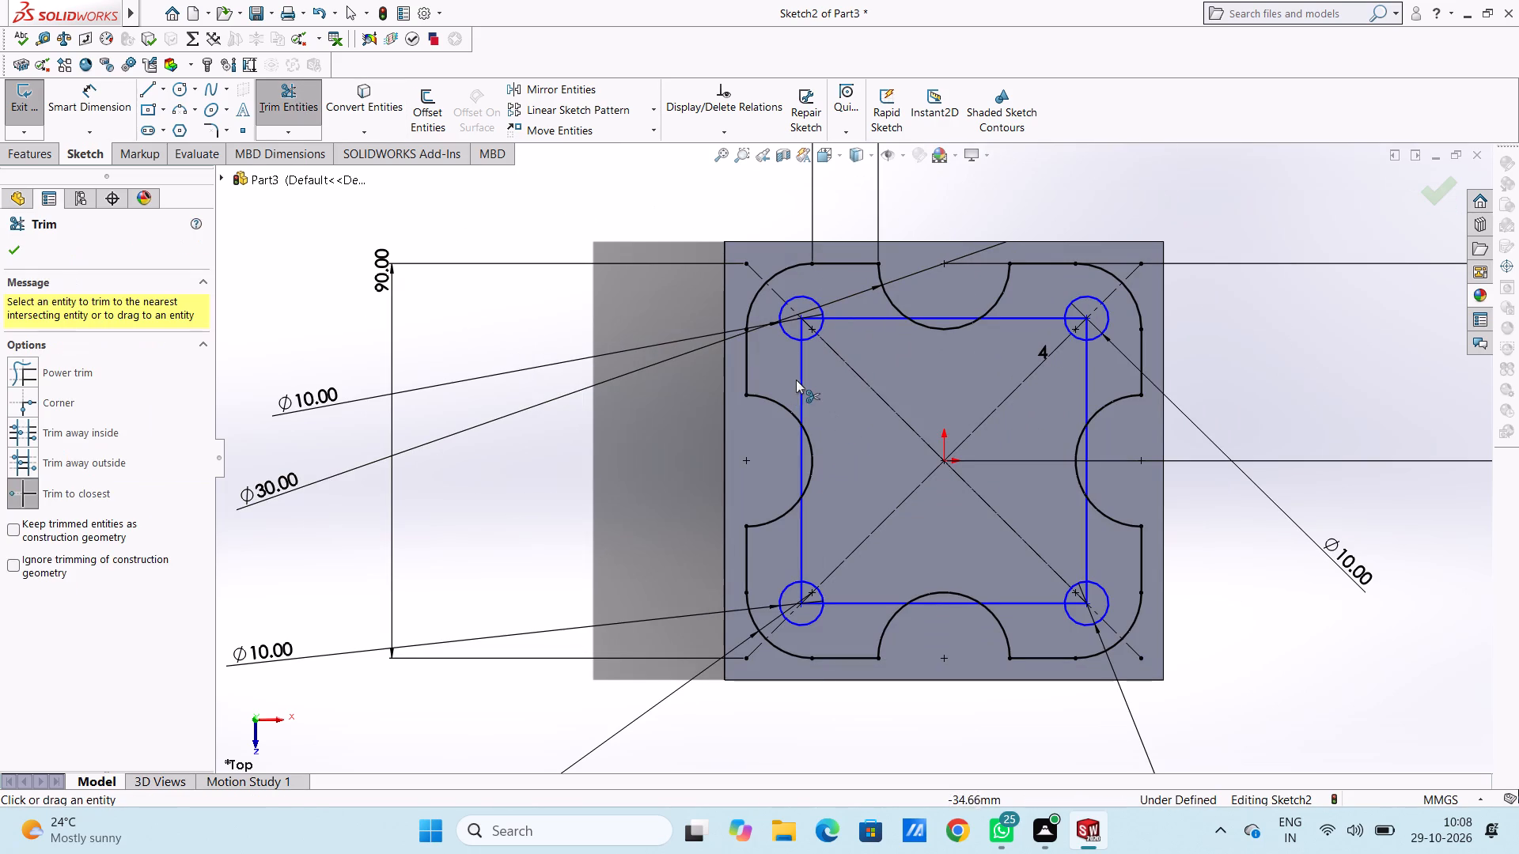
pyautogui.click(802, 378)
pyautogui.click(813, 433)
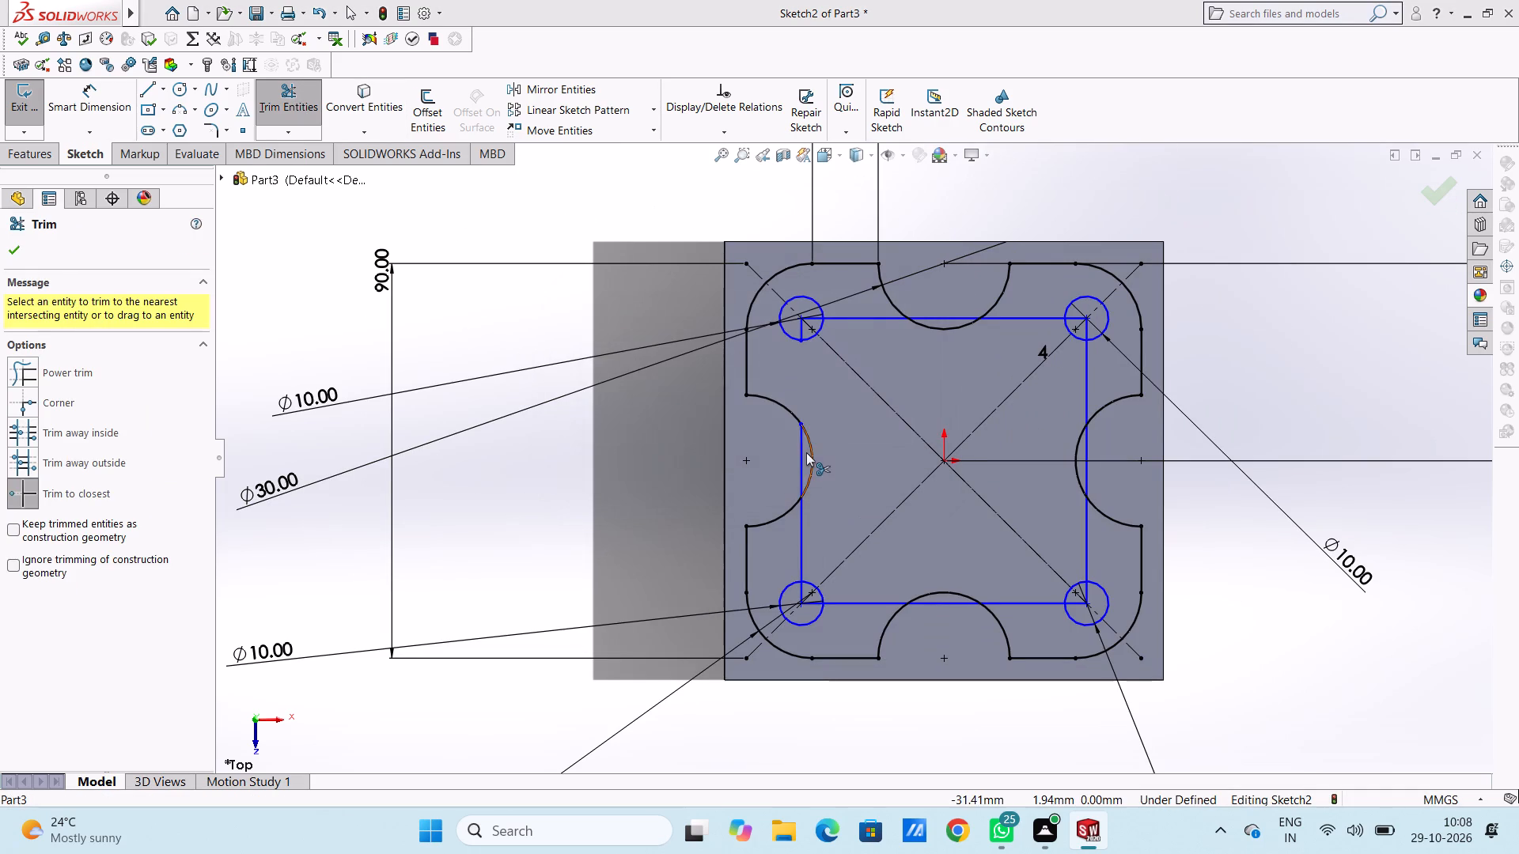
pyautogui.click(802, 452)
pyautogui.scroll(-7, 808, 327)
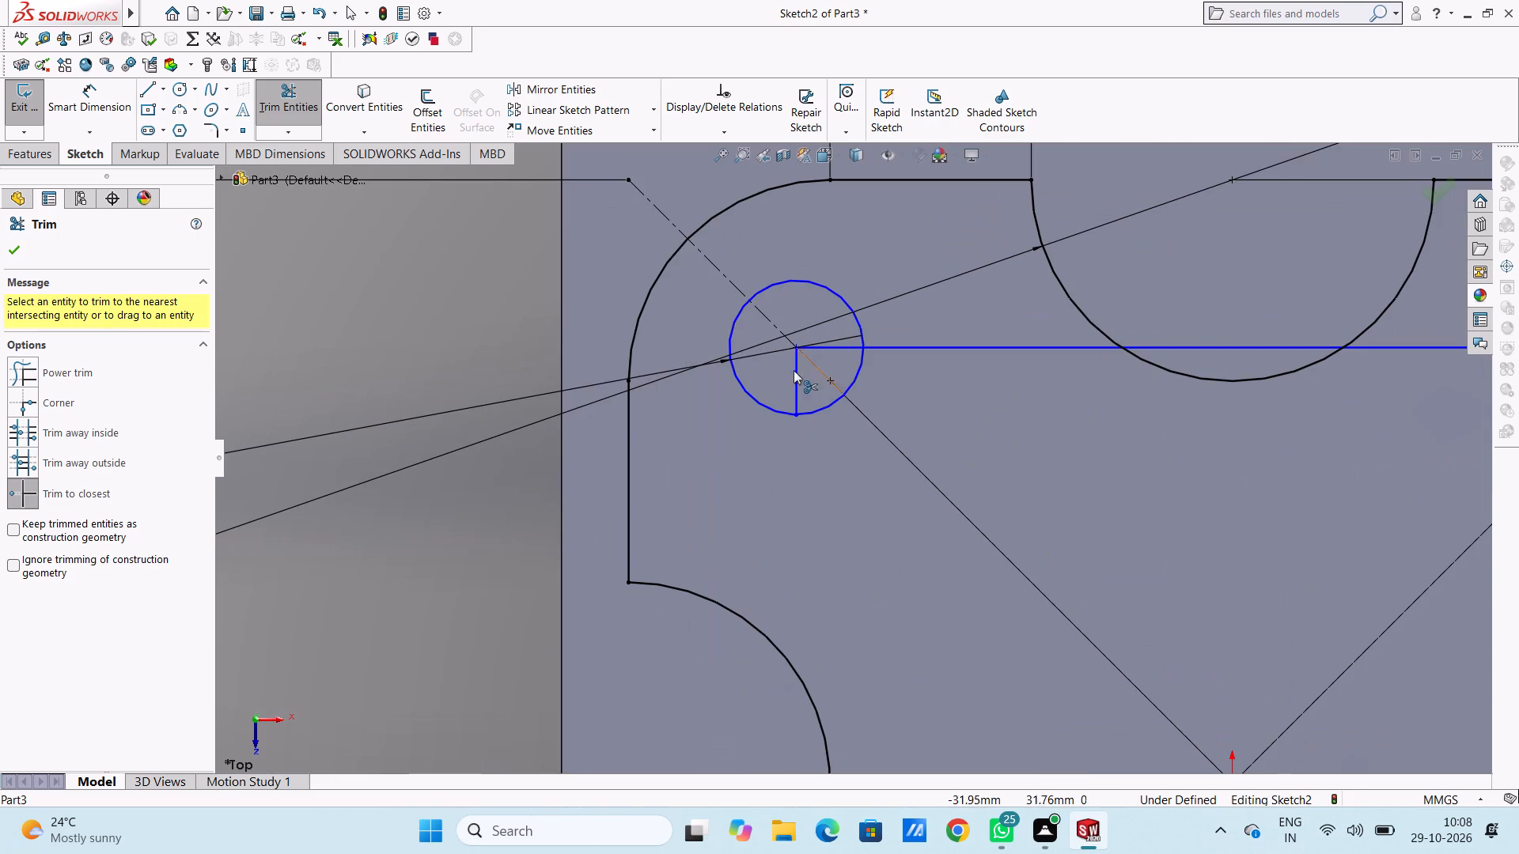
pyautogui.click(795, 385)
# Trim away the square's entire top side and the piece of its right side inside the upper-right circle.
pyautogui.click(825, 351)
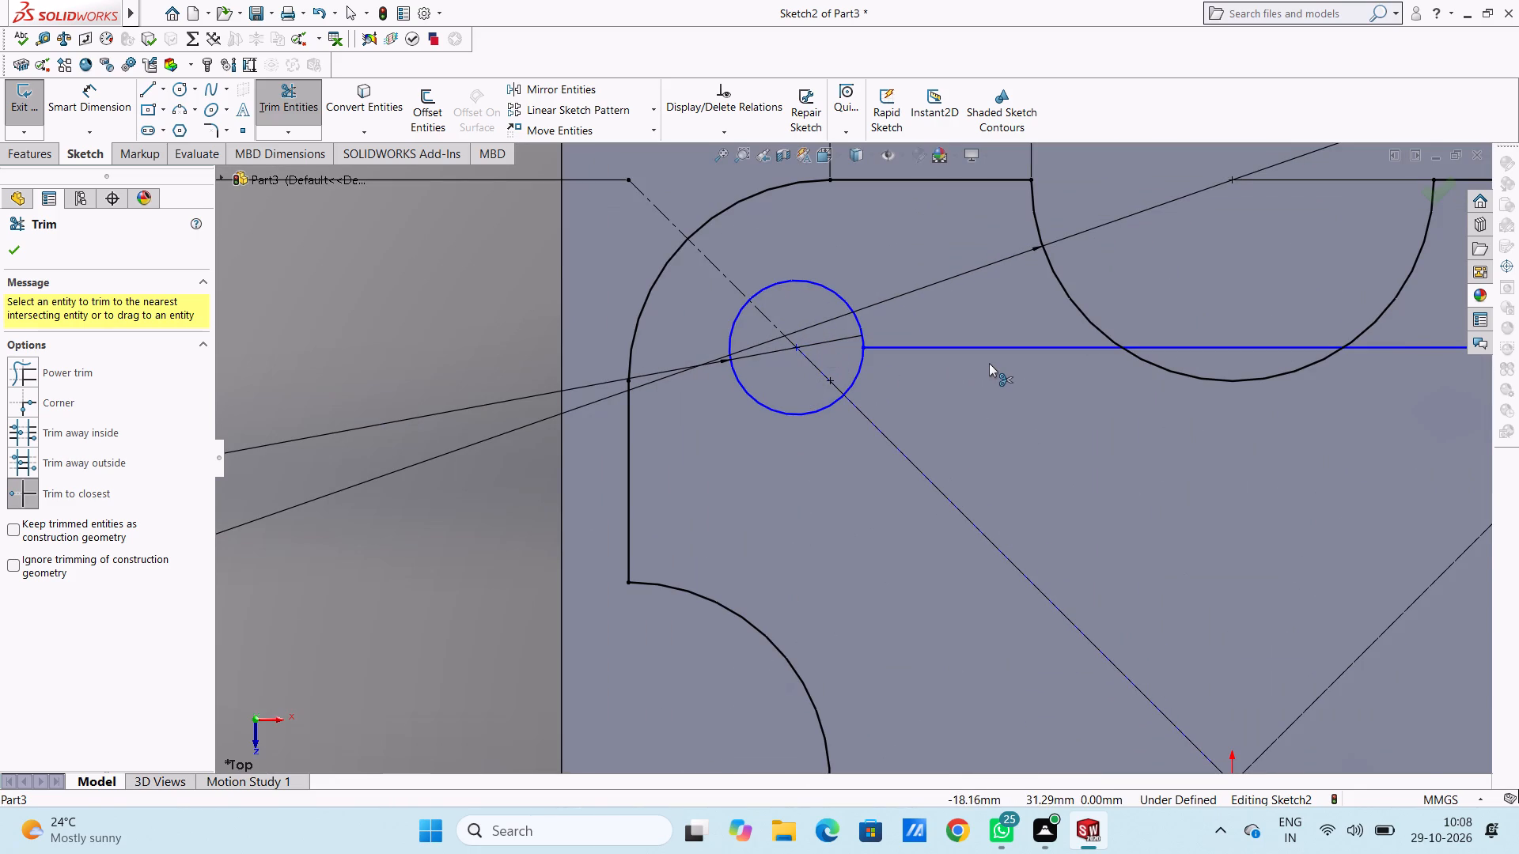
pyautogui.scroll(4, 987, 363)
pyautogui.click(976, 381)
pyautogui.click(1078, 378)
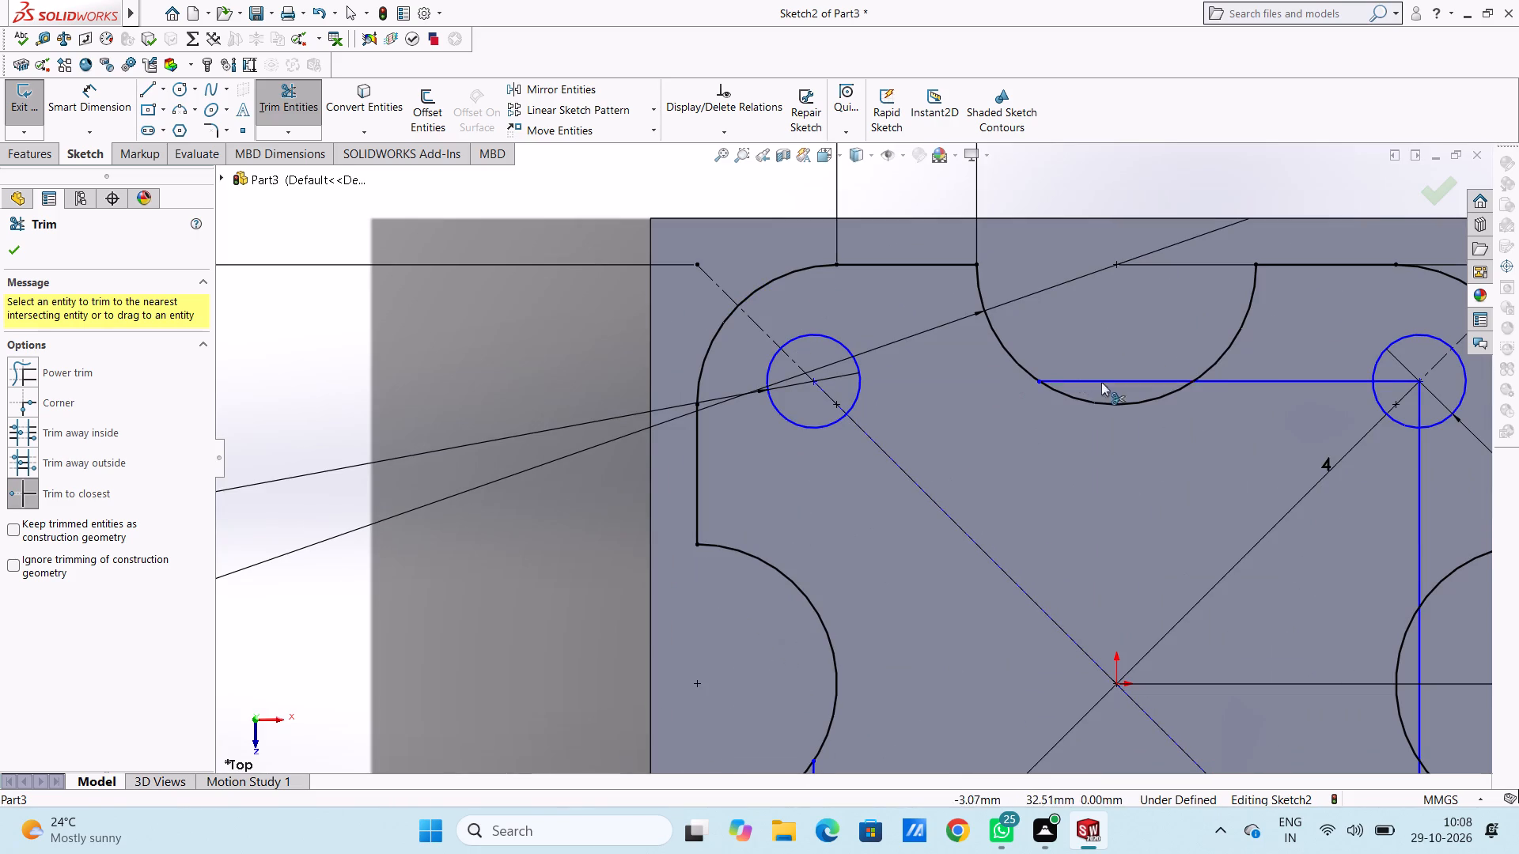
pyautogui.click(1238, 382)
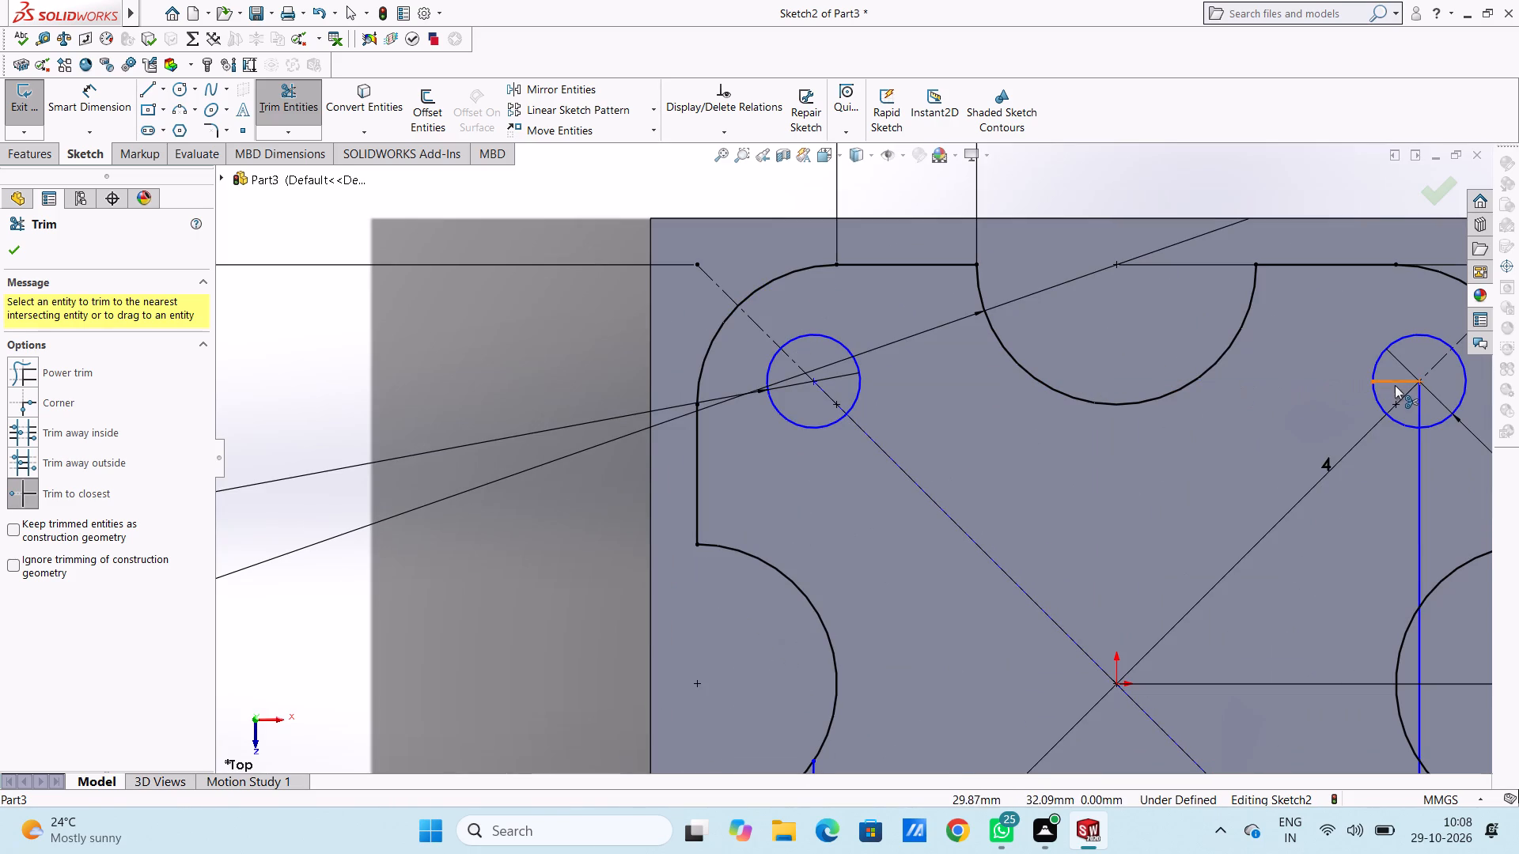
pyautogui.click(1394, 384)
pyautogui.click(1417, 399)
# Trim the remaining lower part of the square's left side, including the piece inside the lower-left circle.
pyautogui.scroll(6, 1354, 488)
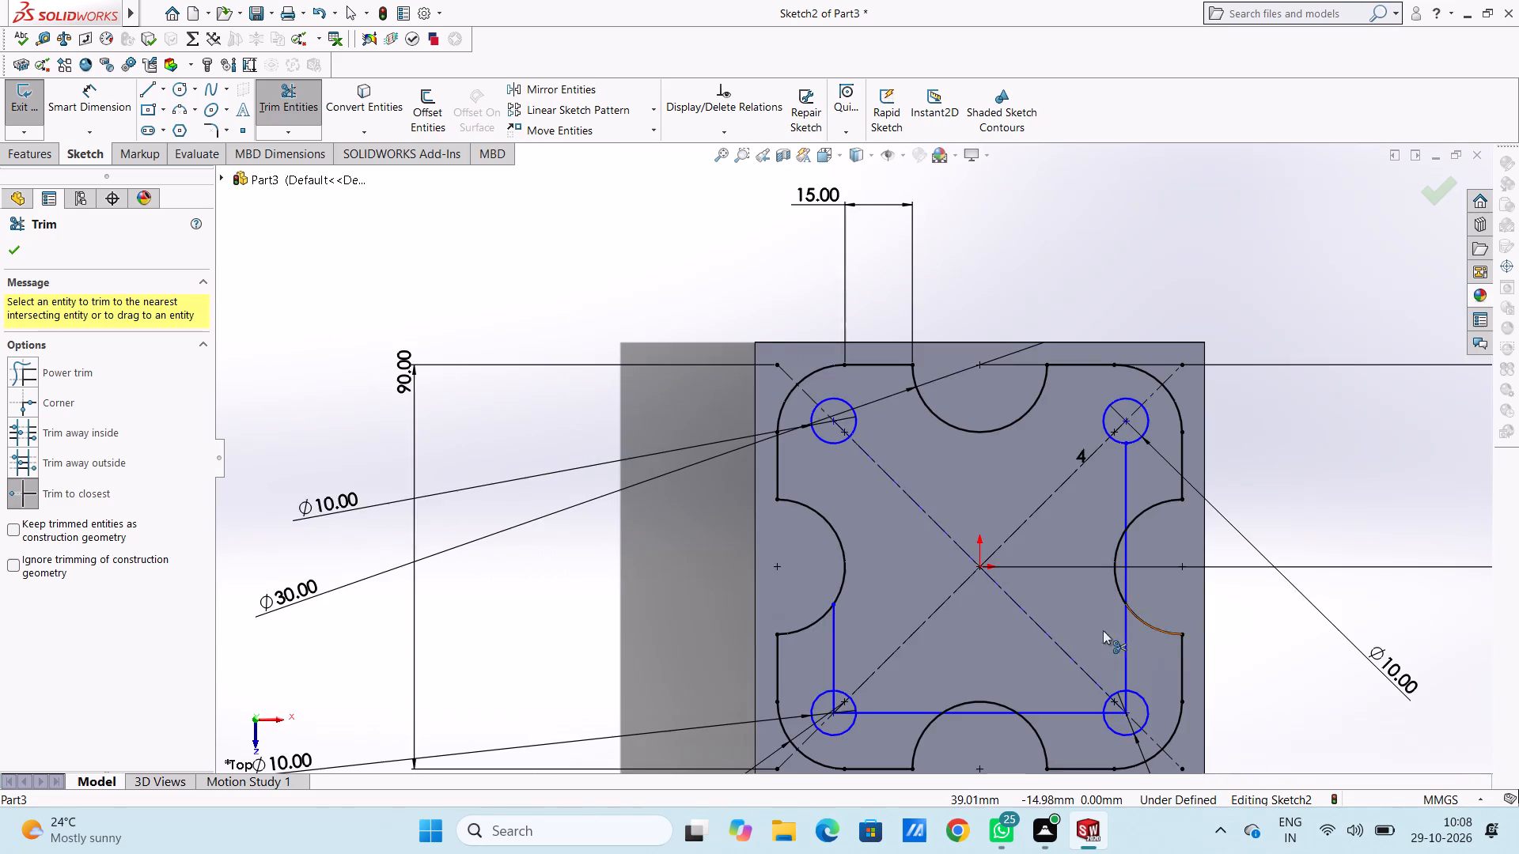
pyautogui.scroll(3, 1048, 613)
pyautogui.scroll(-4, 869, 641)
pyautogui.scroll(-2, 821, 436)
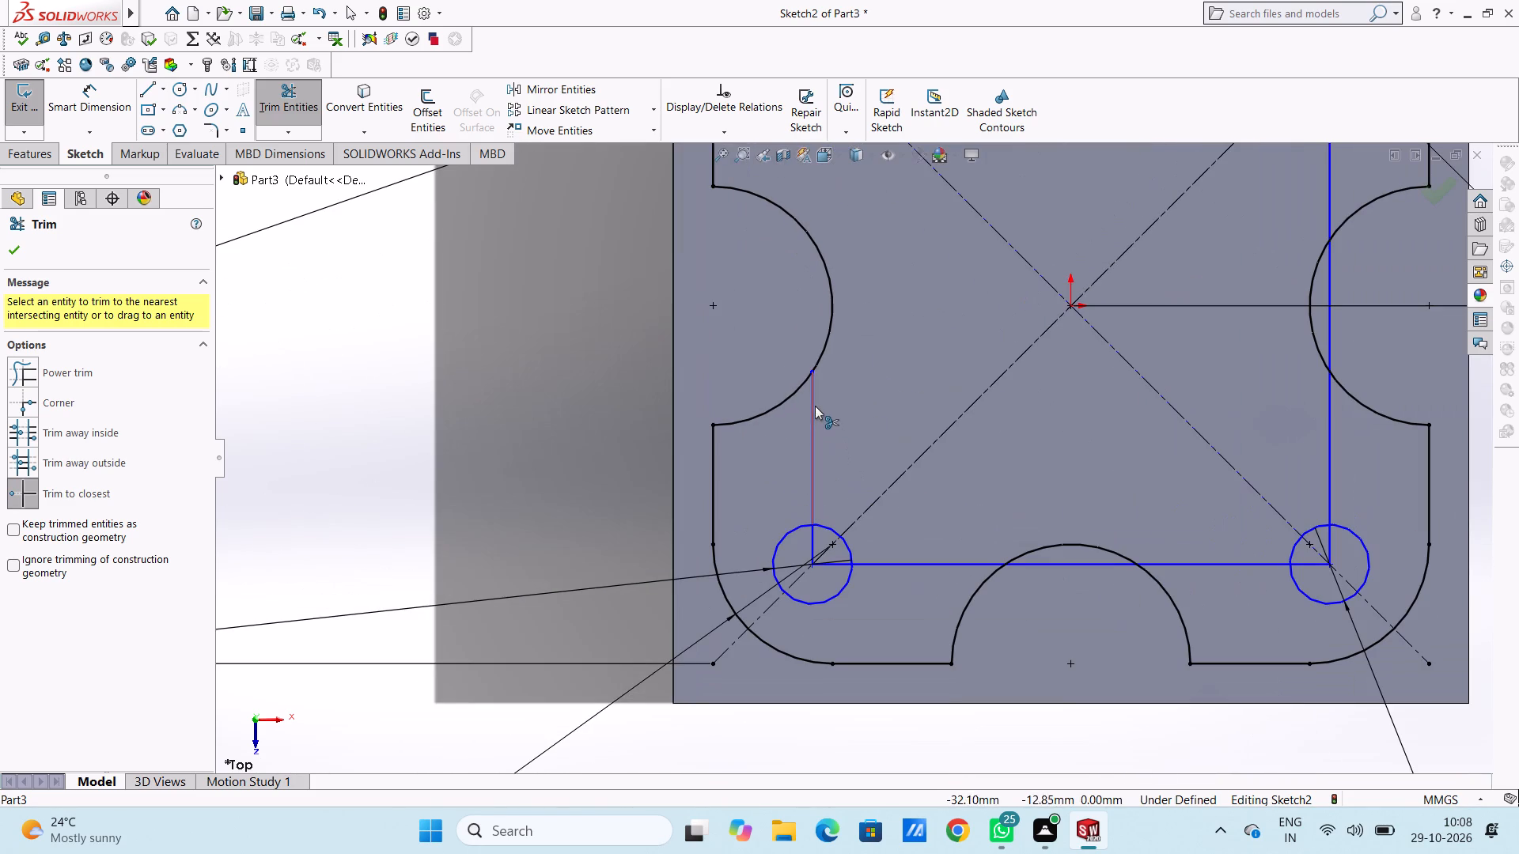
pyautogui.click(815, 406)
pyautogui.click(809, 538)
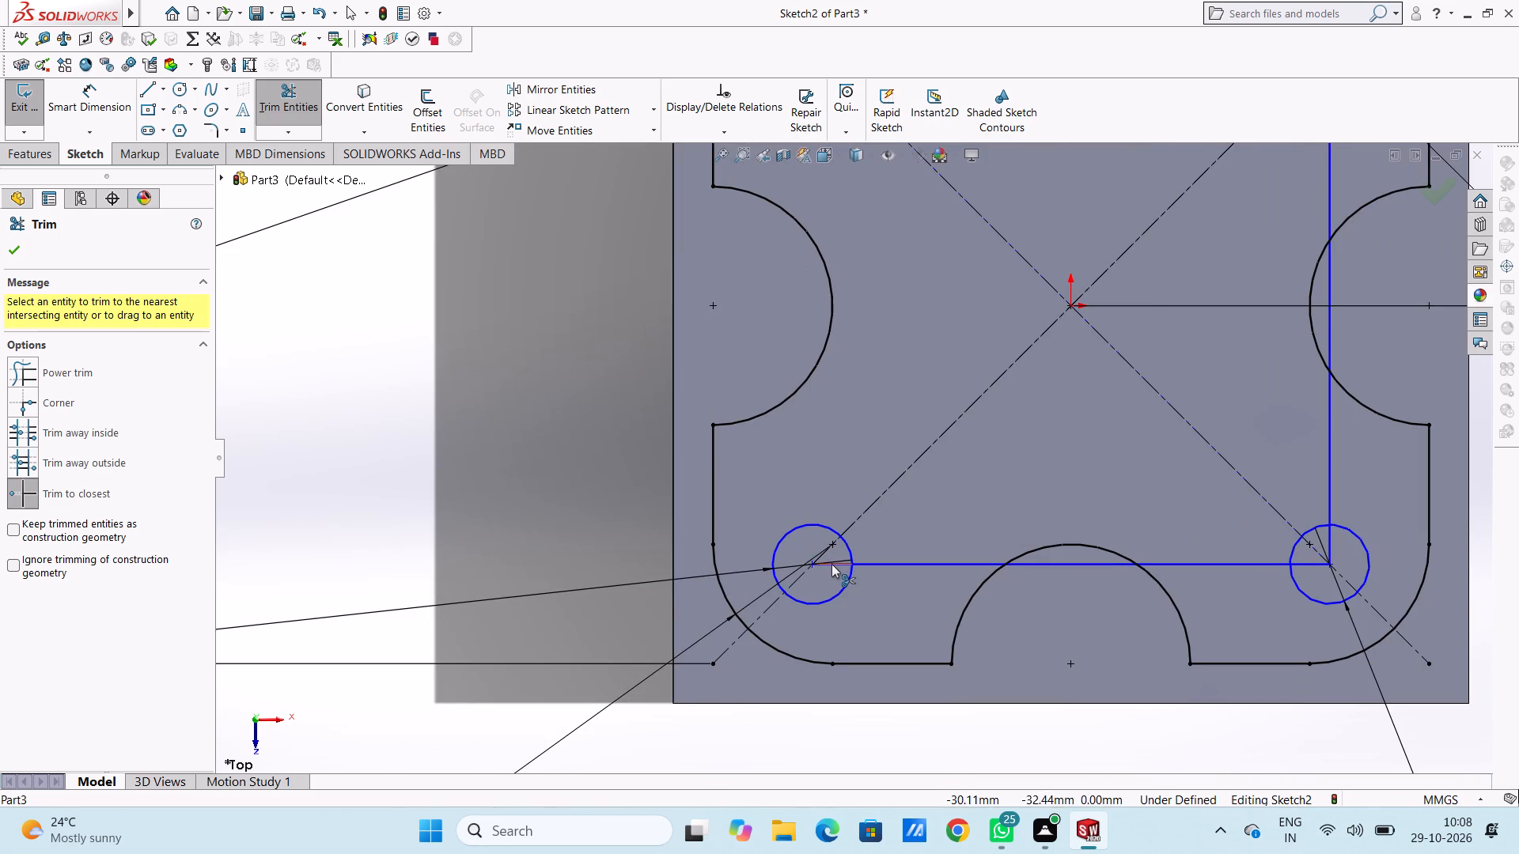
# Trim away the square's entire bottom side, including the pieces inside both lower circles and across the bottom notch.
pyautogui.click(831, 564)
pyautogui.click(887, 563)
pyautogui.click(1052, 561)
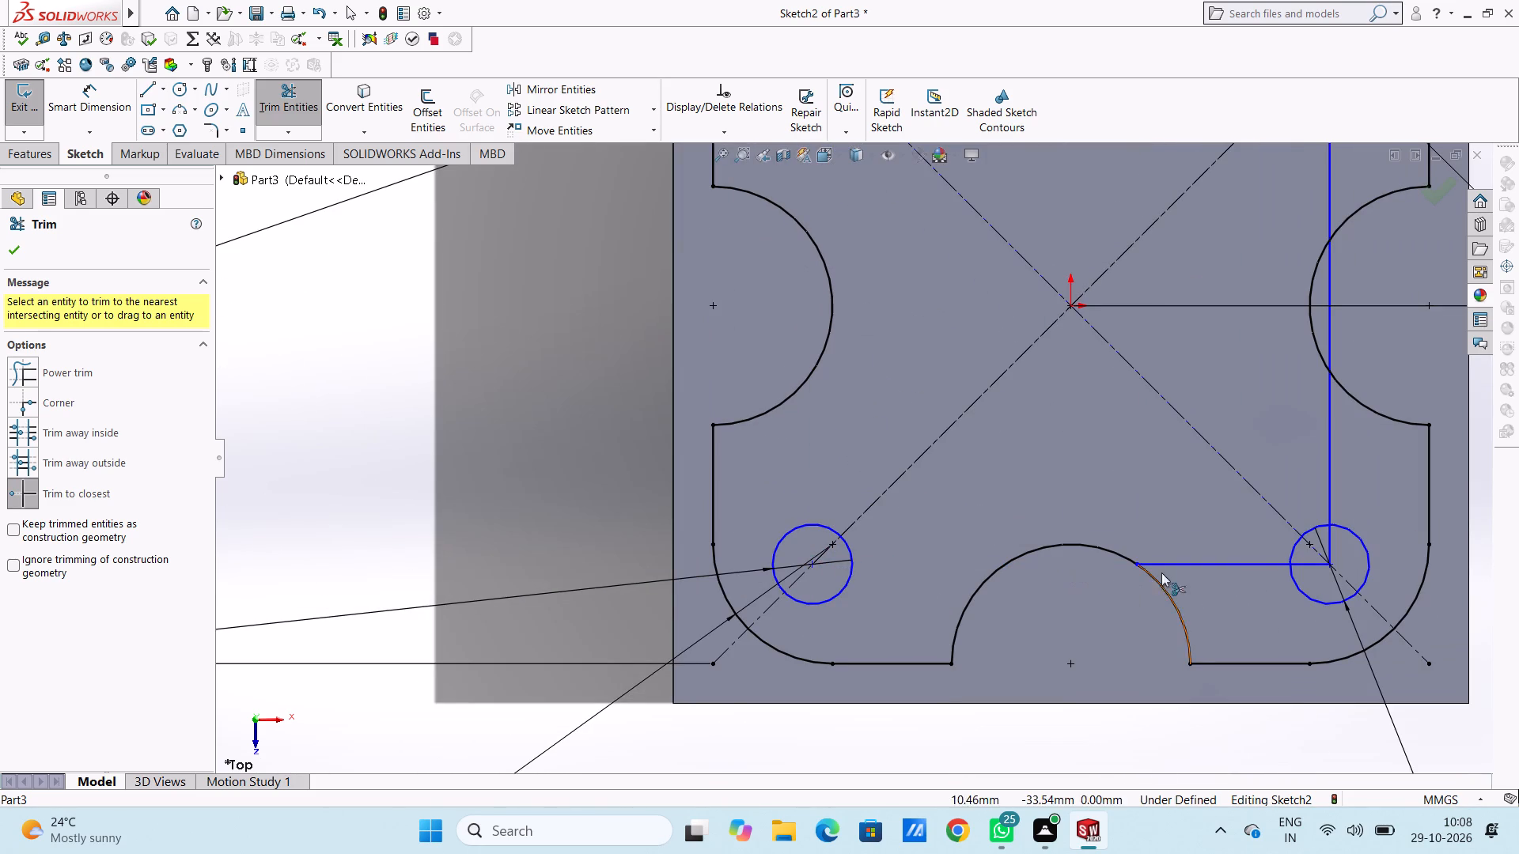
pyautogui.click(1183, 566)
pyautogui.click(1308, 562)
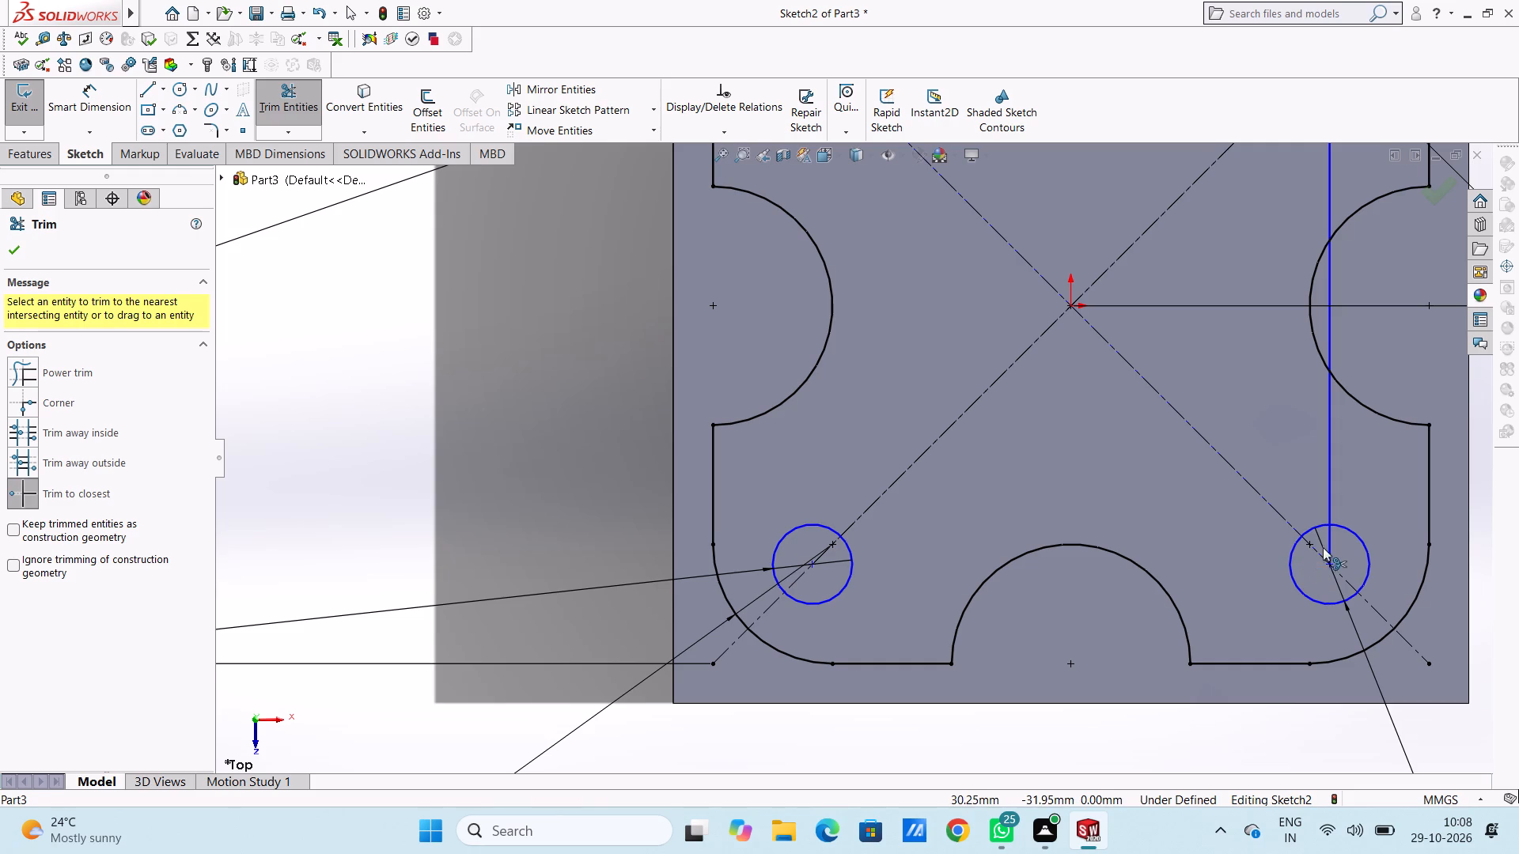
# Trim the rest of the square's right side, from inside the lower-right circle up to the upper-right circle, and finish trimming.
pyautogui.click(1328, 540)
pyautogui.click(1330, 500)
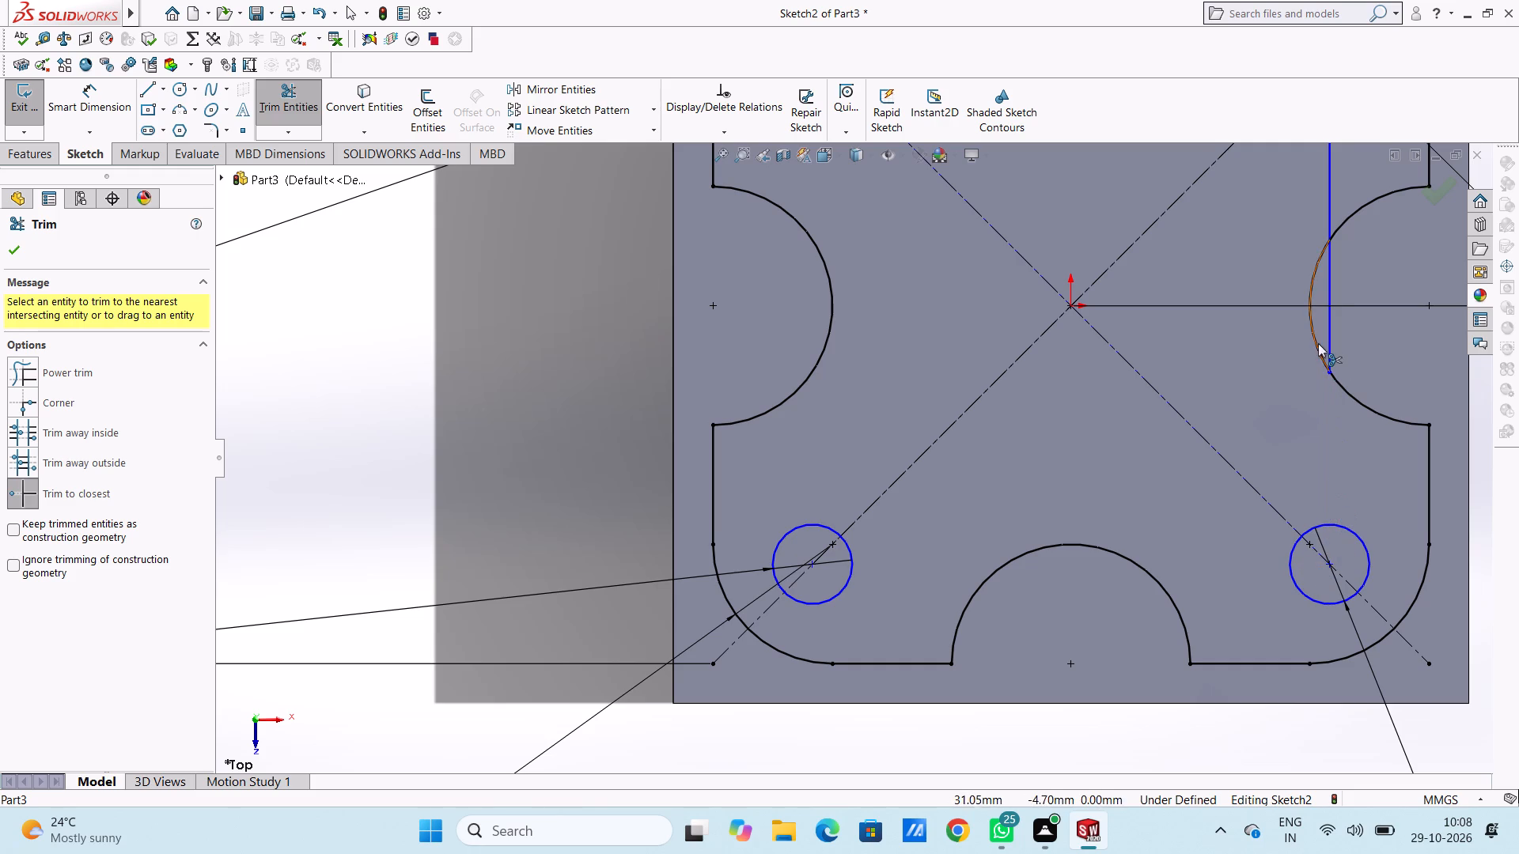
pyautogui.click(1330, 346)
pyautogui.scroll(5, 1087, 384)
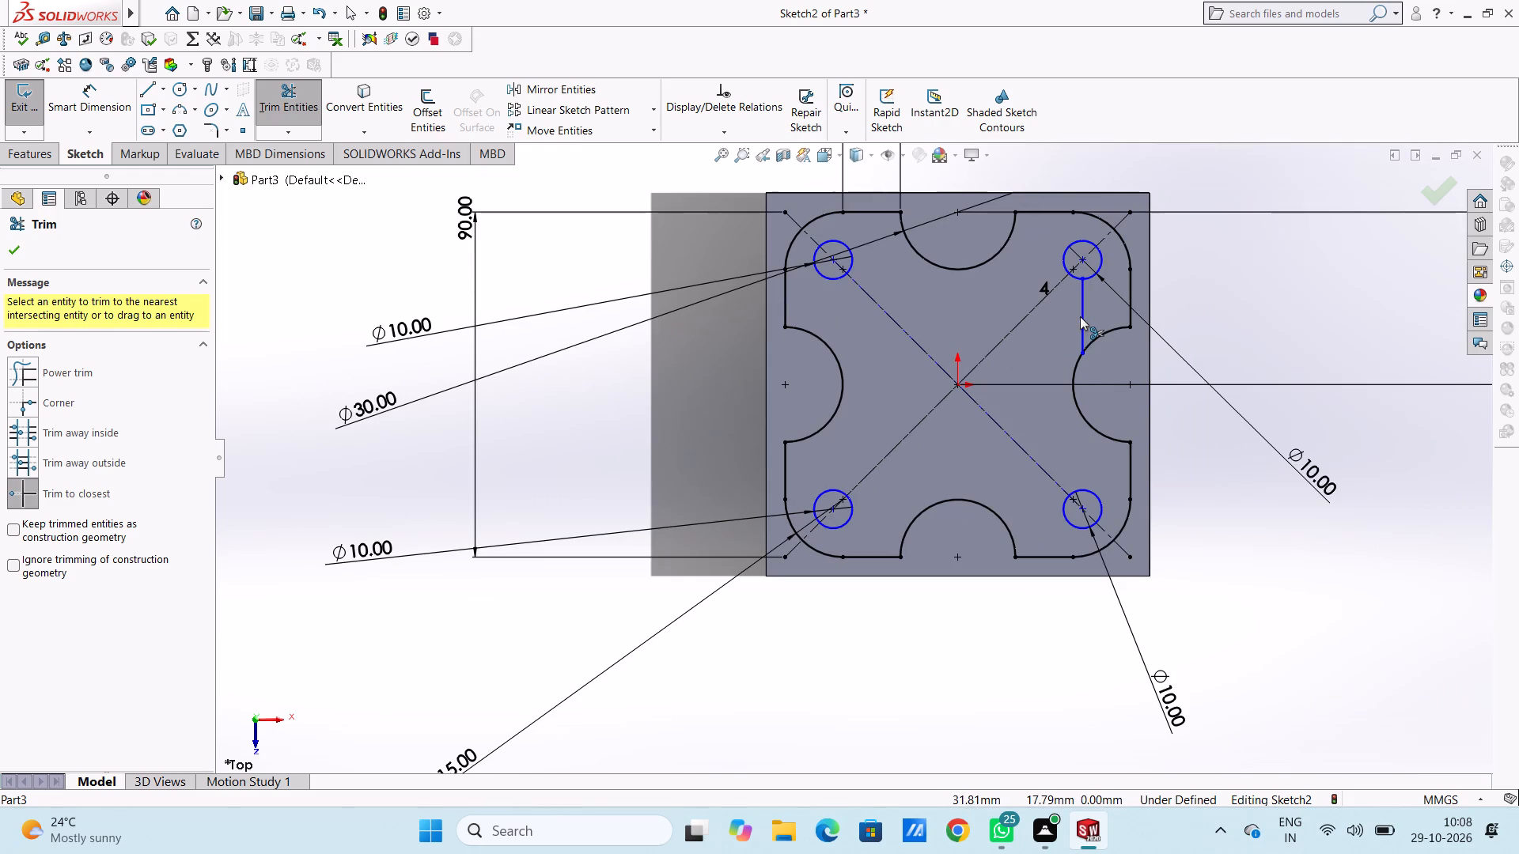
pyautogui.click(1080, 316)
pyautogui.scroll(1, 735, 366)
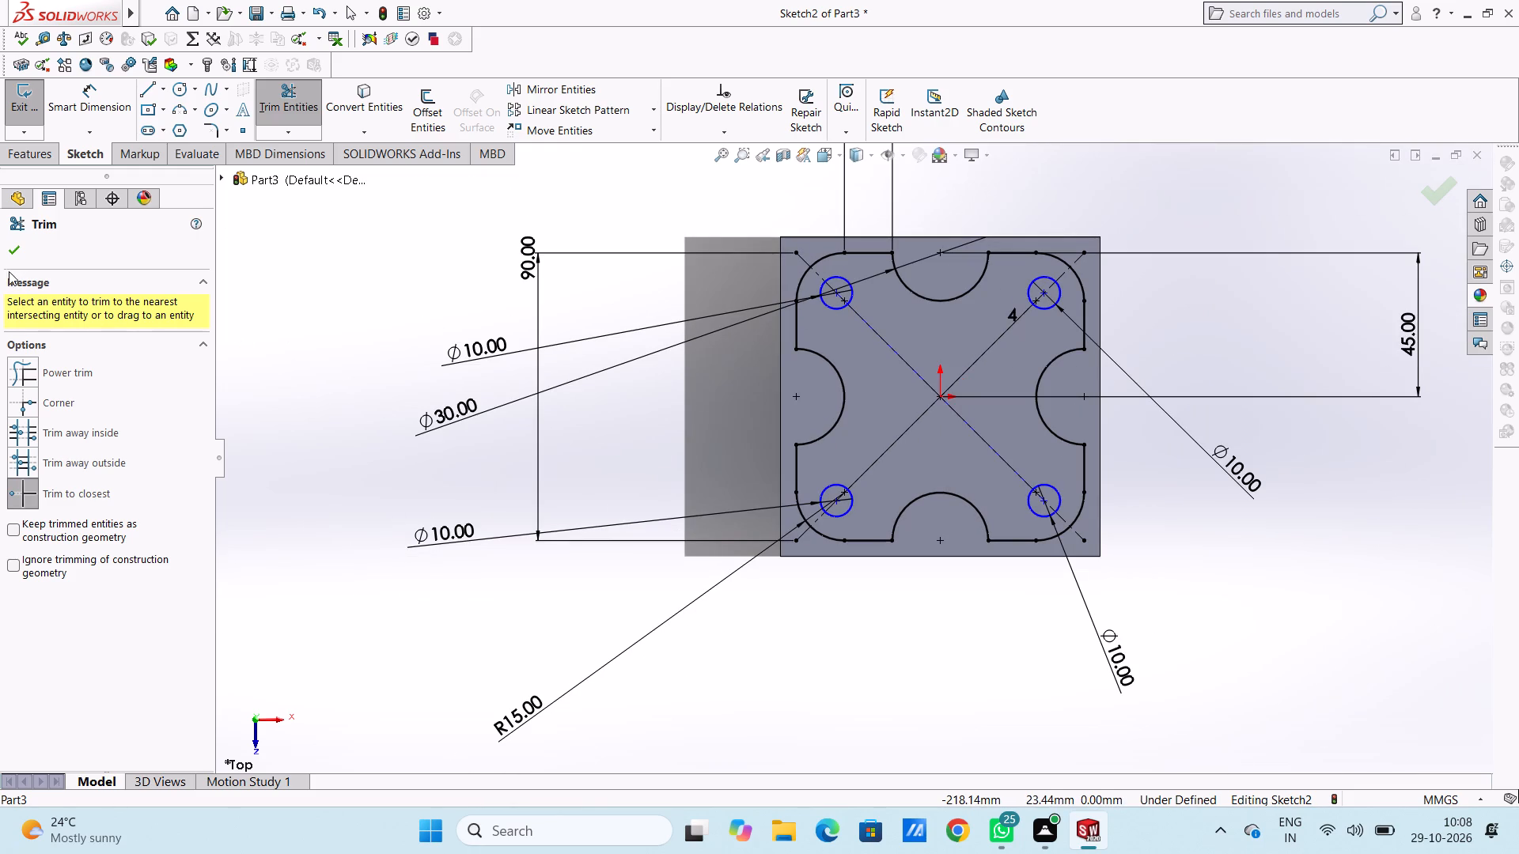
pyautogui.click(14, 254)
pyautogui.click(330, 312)
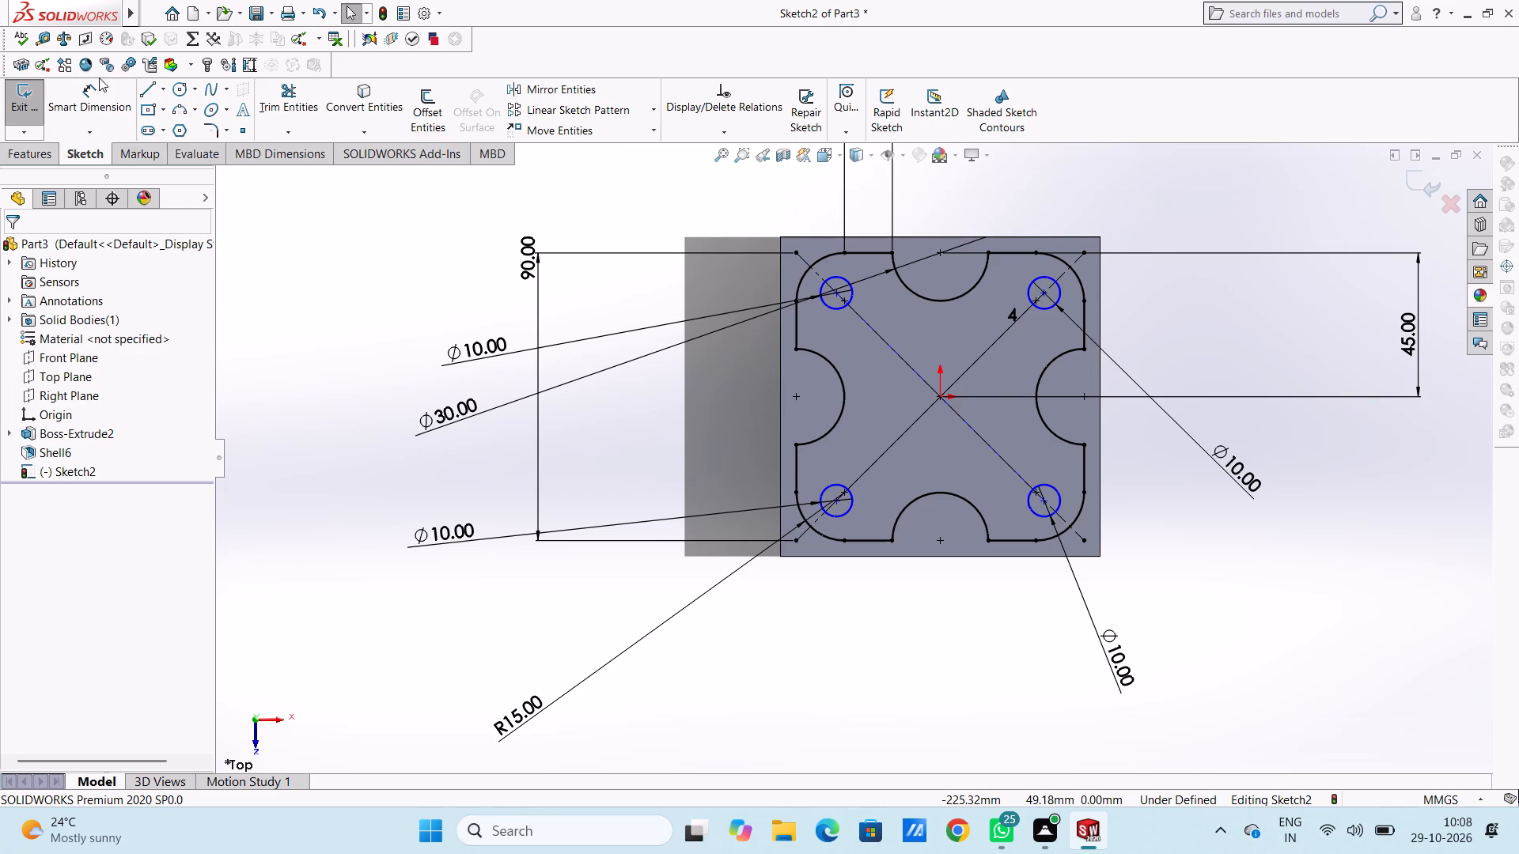
# Dimension the vertical distance between the centres of the two left corner circles, accepting the value as drawn.
pyautogui.moveTo(99, 77); pyautogui.dragTo(110, 87)
pyautogui.click(112, 112)
pyautogui.scroll(-1, 766, 389)
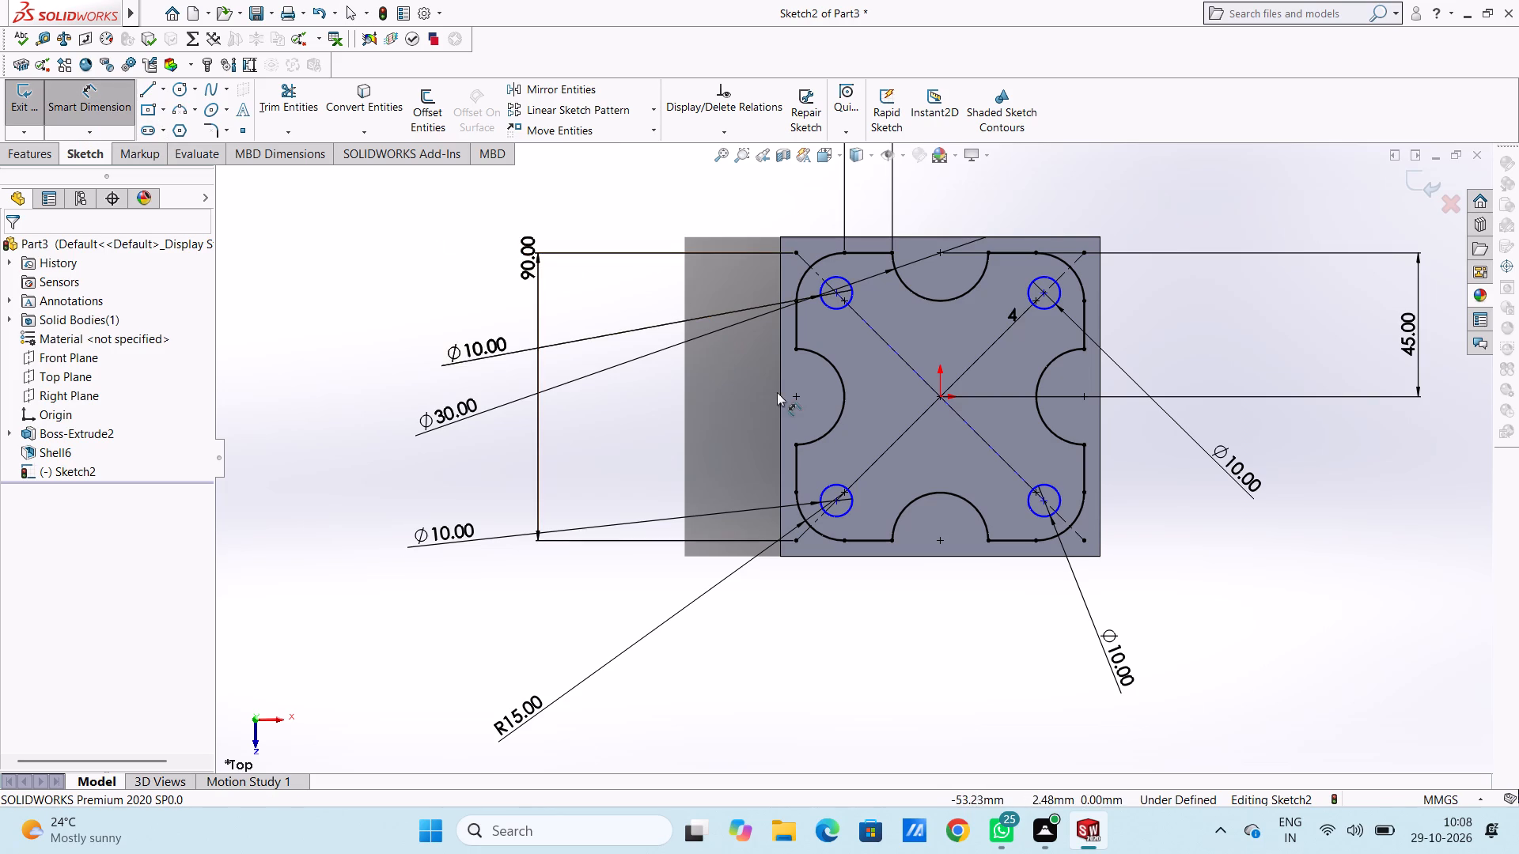
pyautogui.scroll(-3, 863, 288)
pyautogui.click(849, 301)
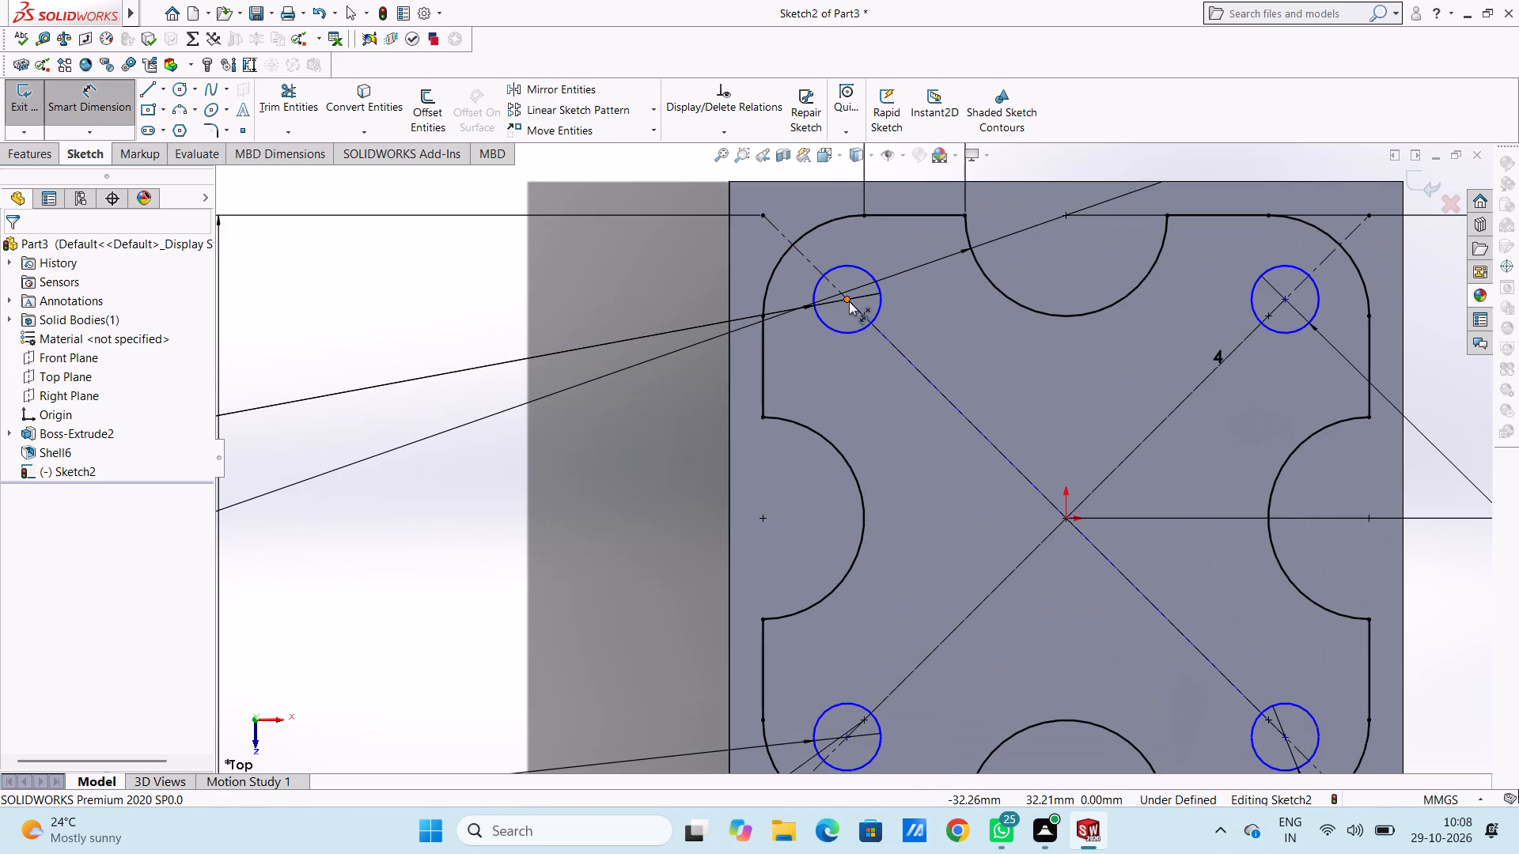
pyautogui.scroll(4, 862, 397)
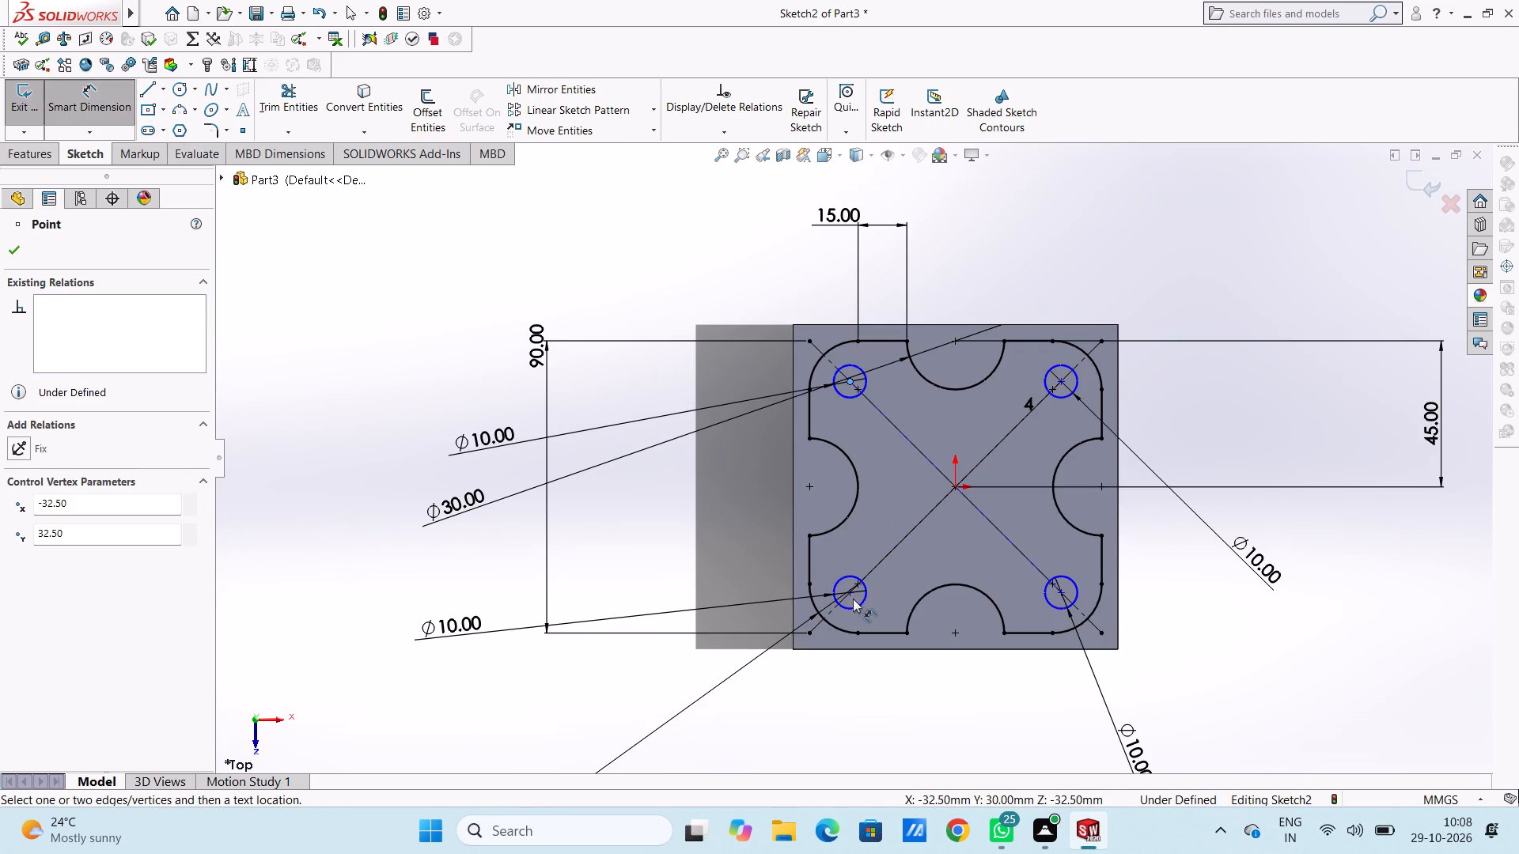
pyautogui.click(851, 596)
pyautogui.click(662, 470)
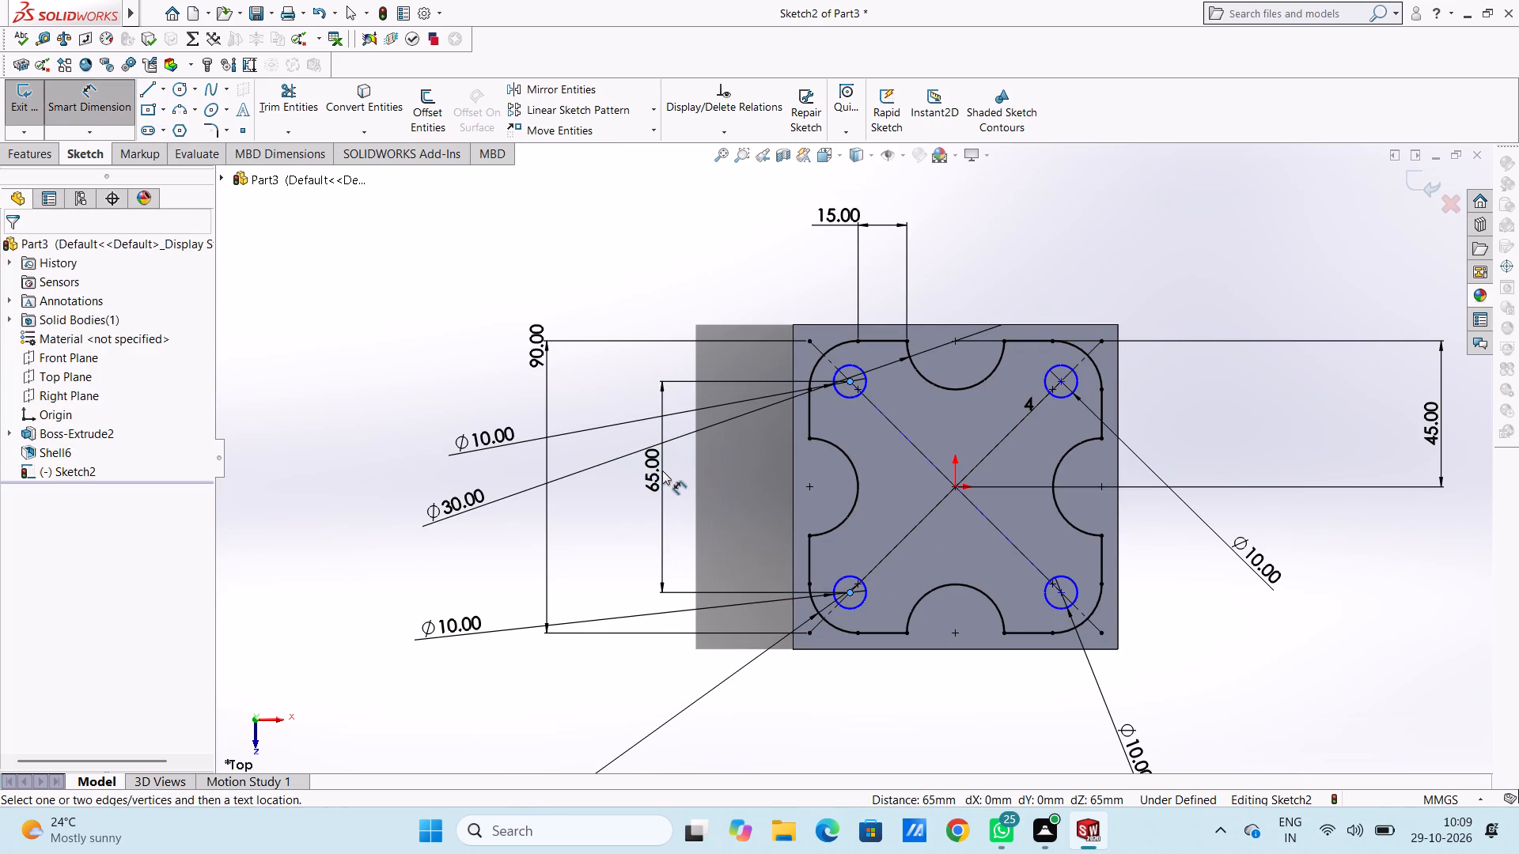
pyautogui.click(596, 447)
pyautogui.click(600, 386)
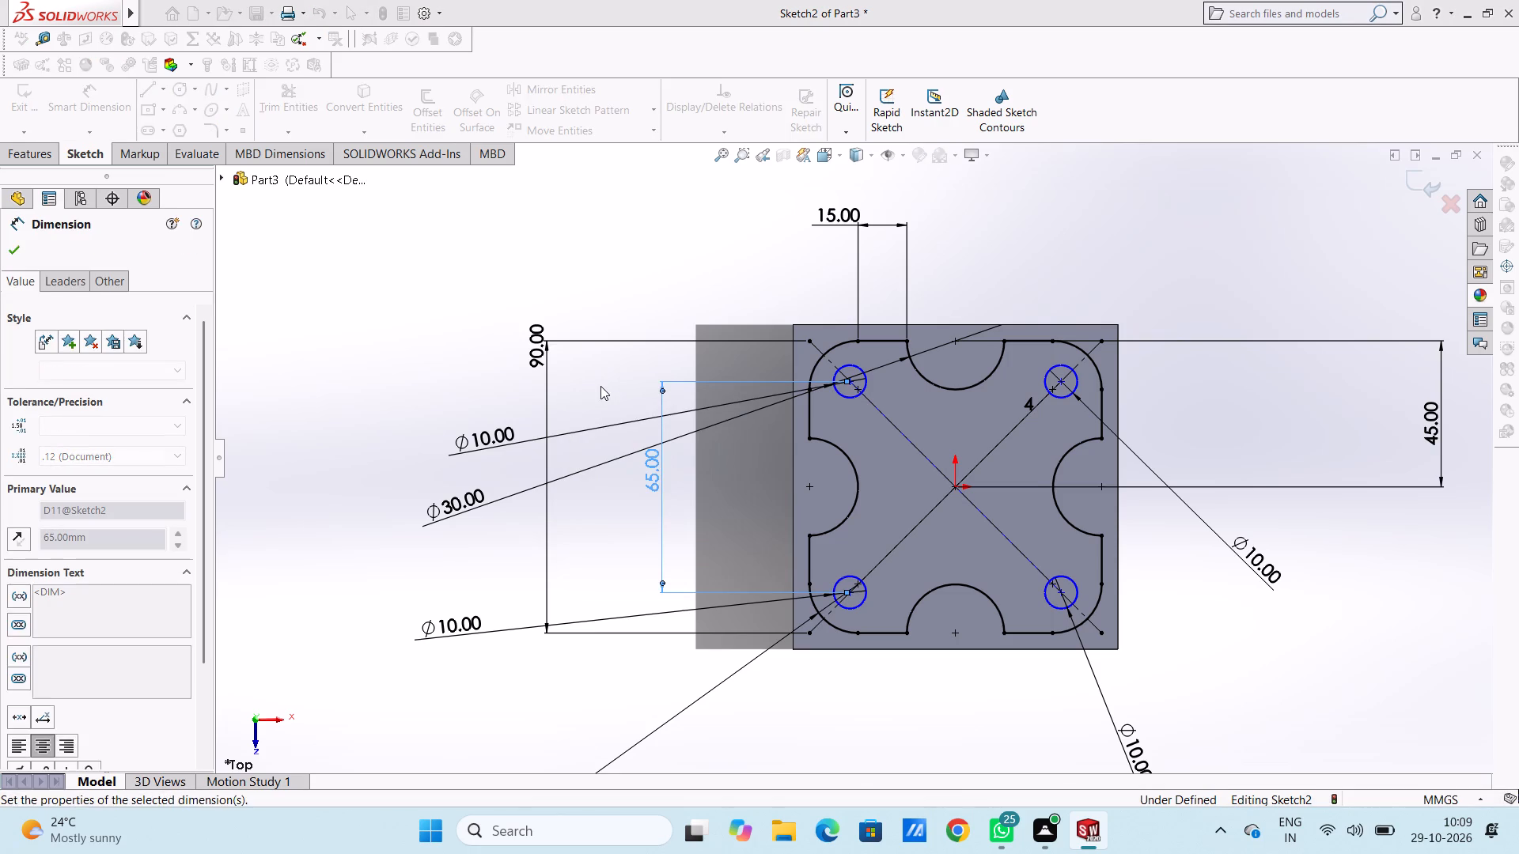
# Dimension the horizontal distance between the centres of the two upper corner circles, accepting the value as drawn.
pyautogui.click(848, 385)
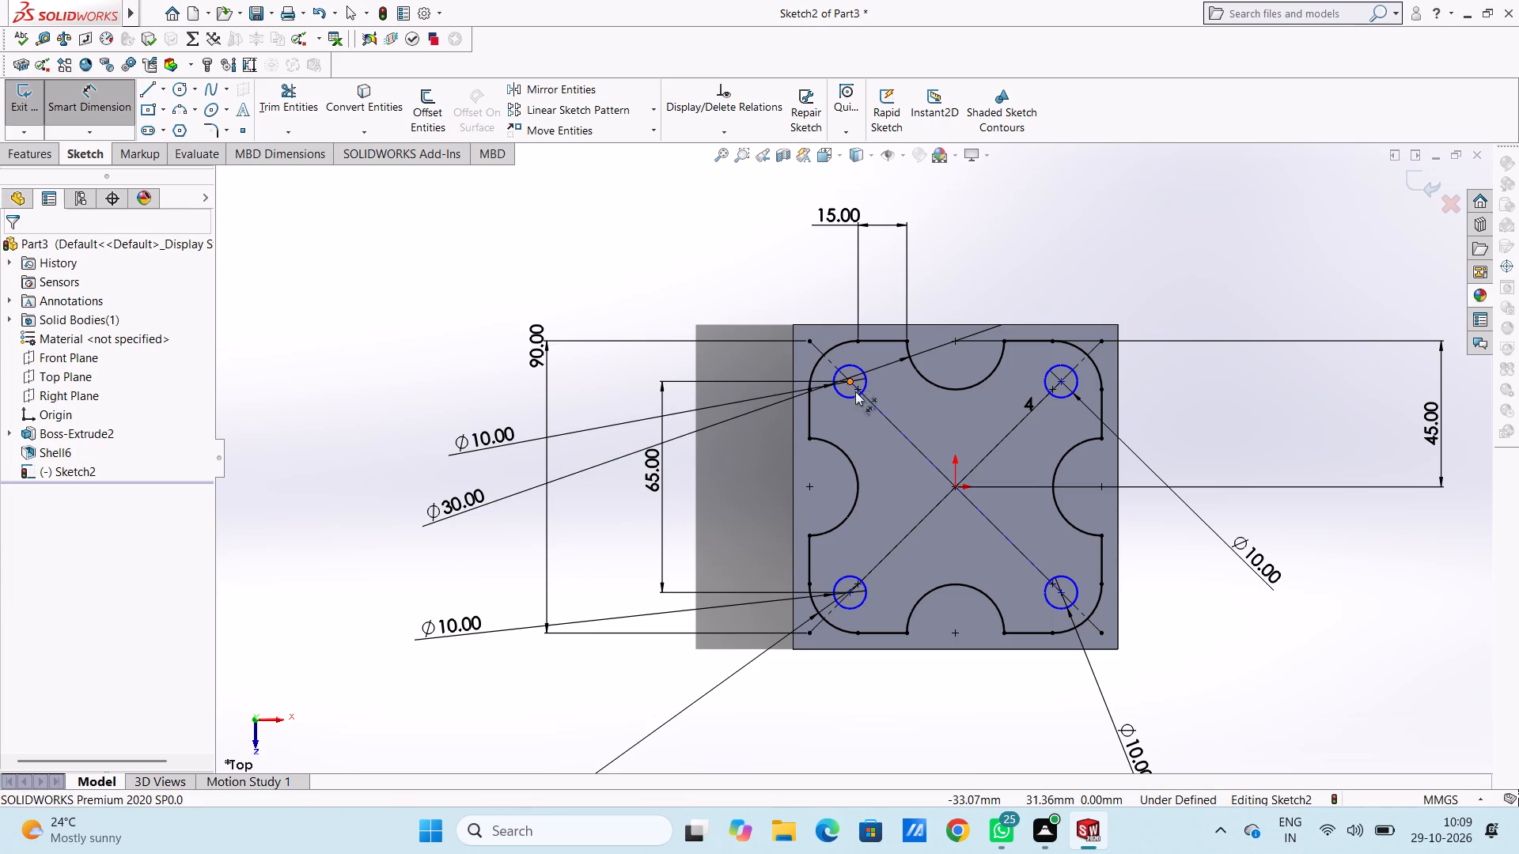
pyautogui.click(1061, 383)
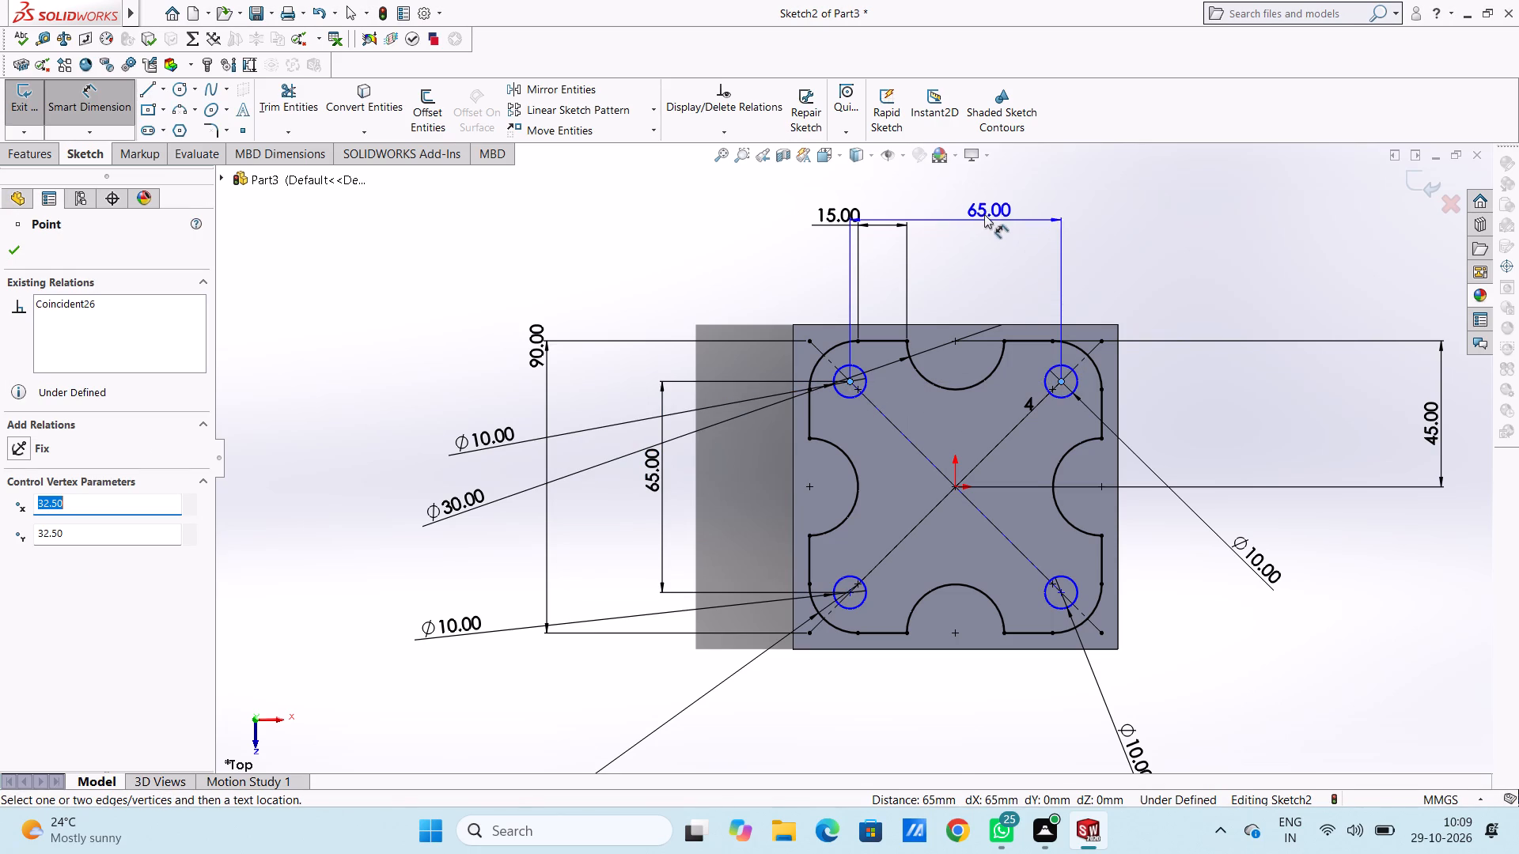
pyautogui.click(965, 205)
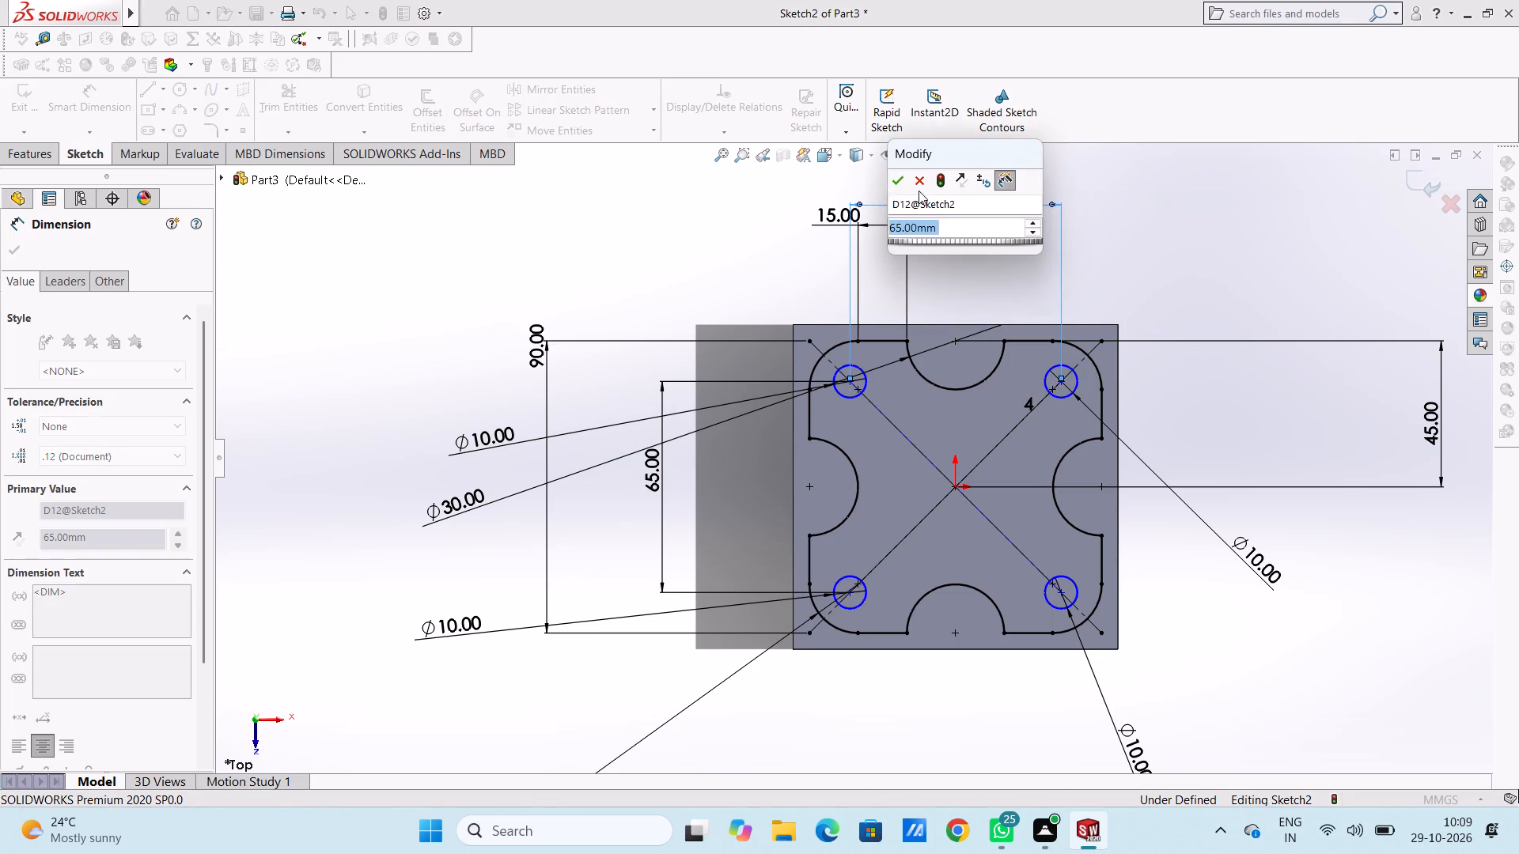
pyautogui.click(896, 183)
pyautogui.click(752, 227)
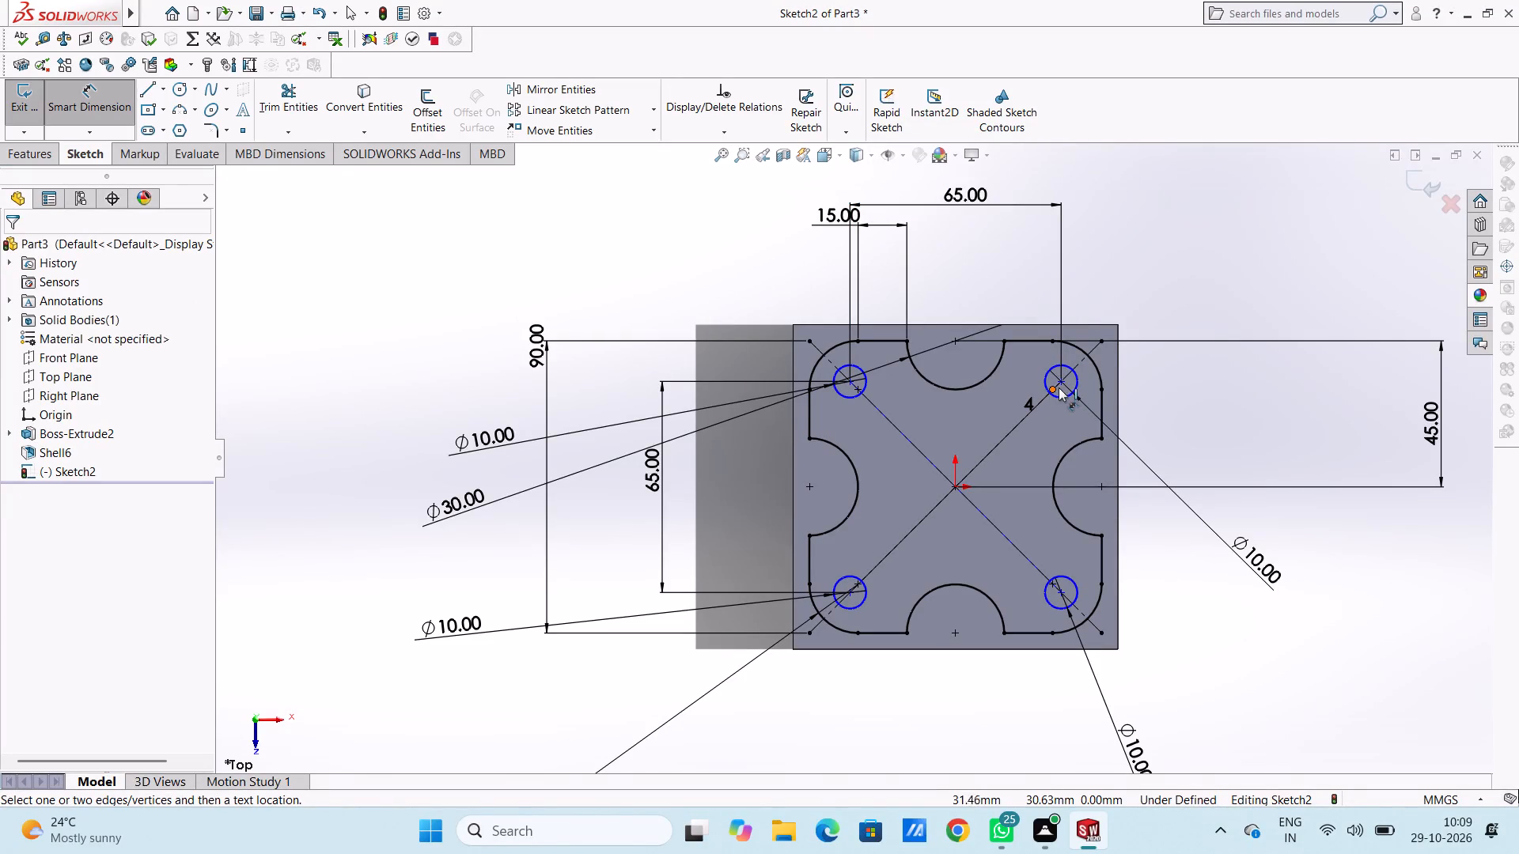
# Dimension the vertical distance between the centres of the two right corner circles, accepting the value as drawn.
pyautogui.click(1062, 385)
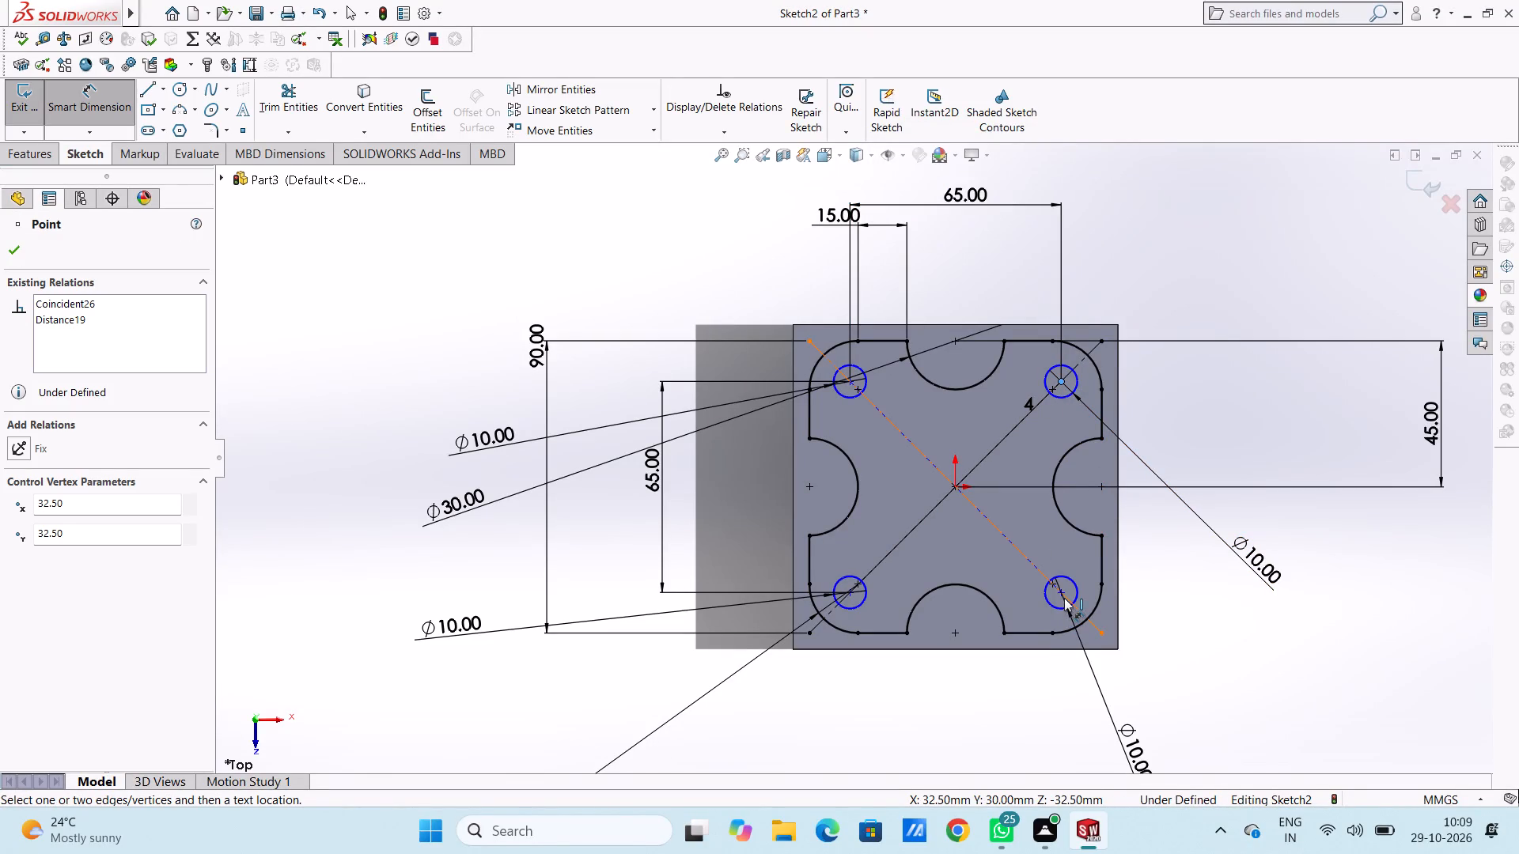
pyautogui.click(1061, 593)
pyautogui.click(1319, 547)
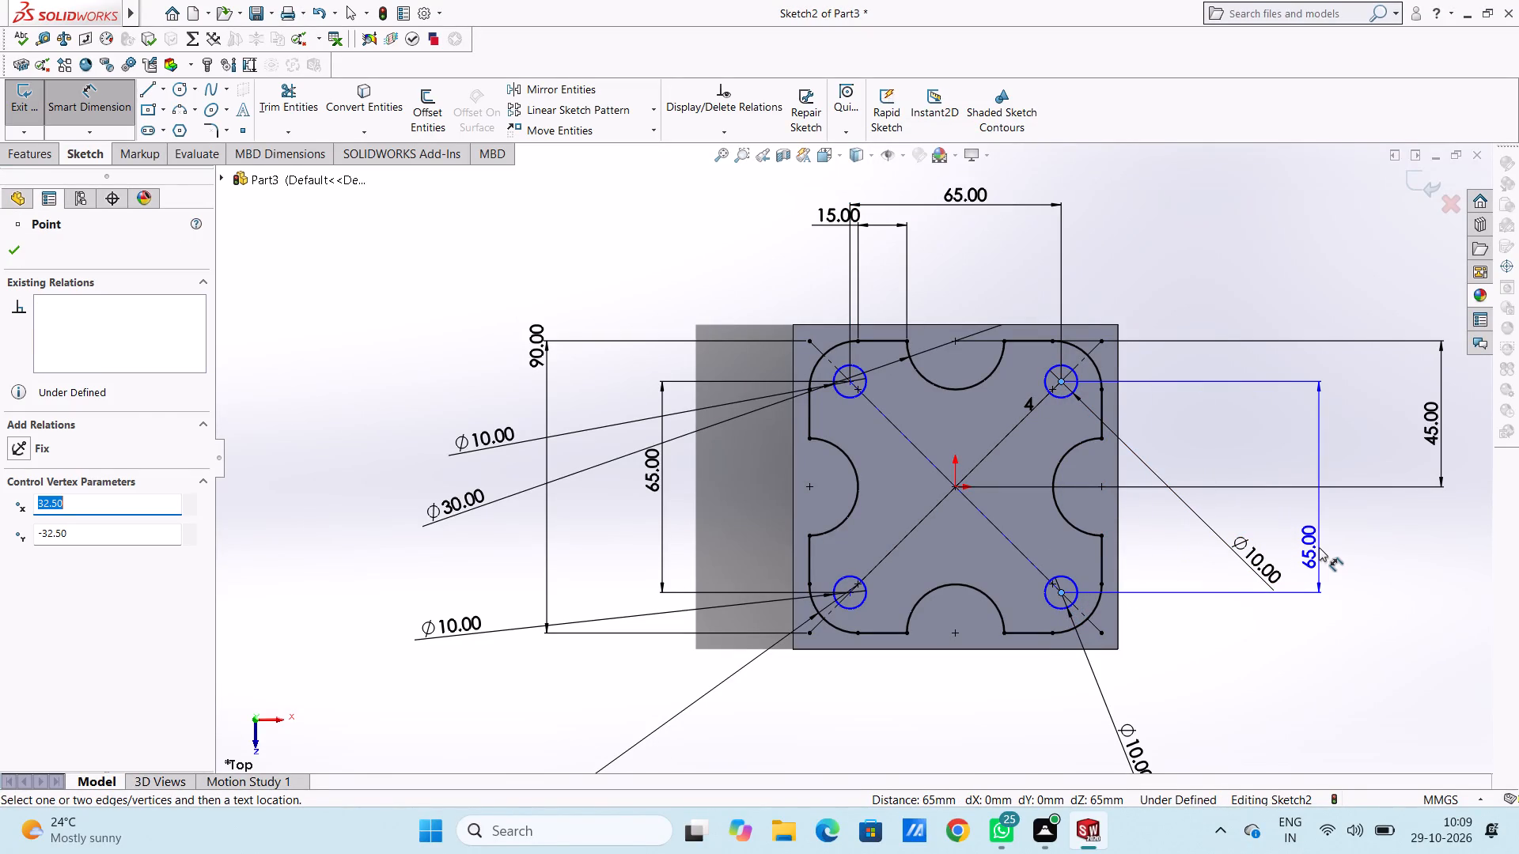
pyautogui.click(1249, 523)
pyautogui.click(1219, 441)
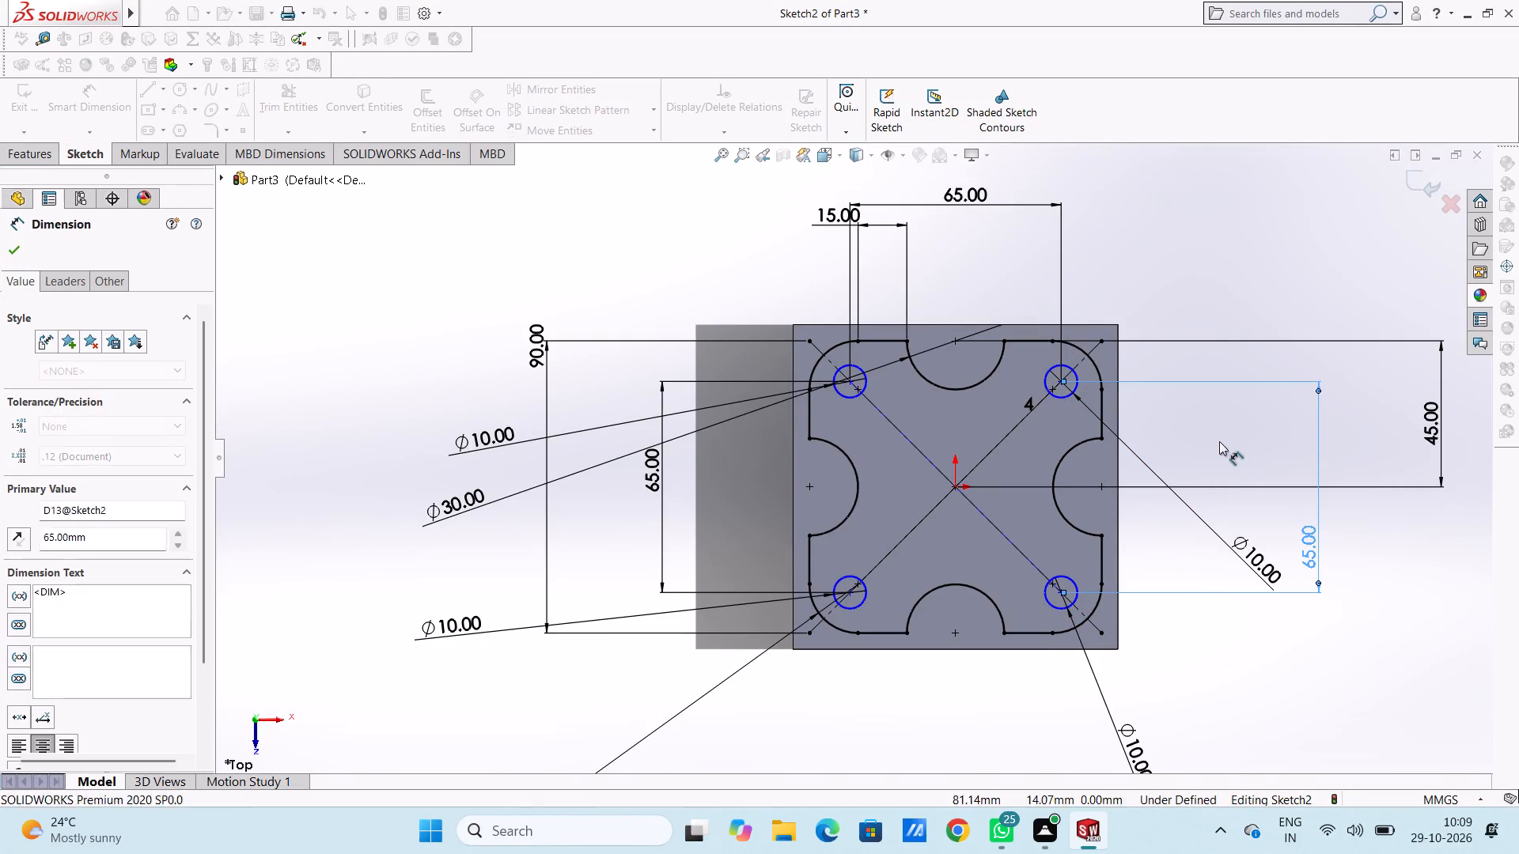
# Dimension the horizontal distance between the centres of the two lower corner circles, placing it below the block and accepting the drawn value.
pyautogui.click(849, 596)
pyautogui.click(1061, 595)
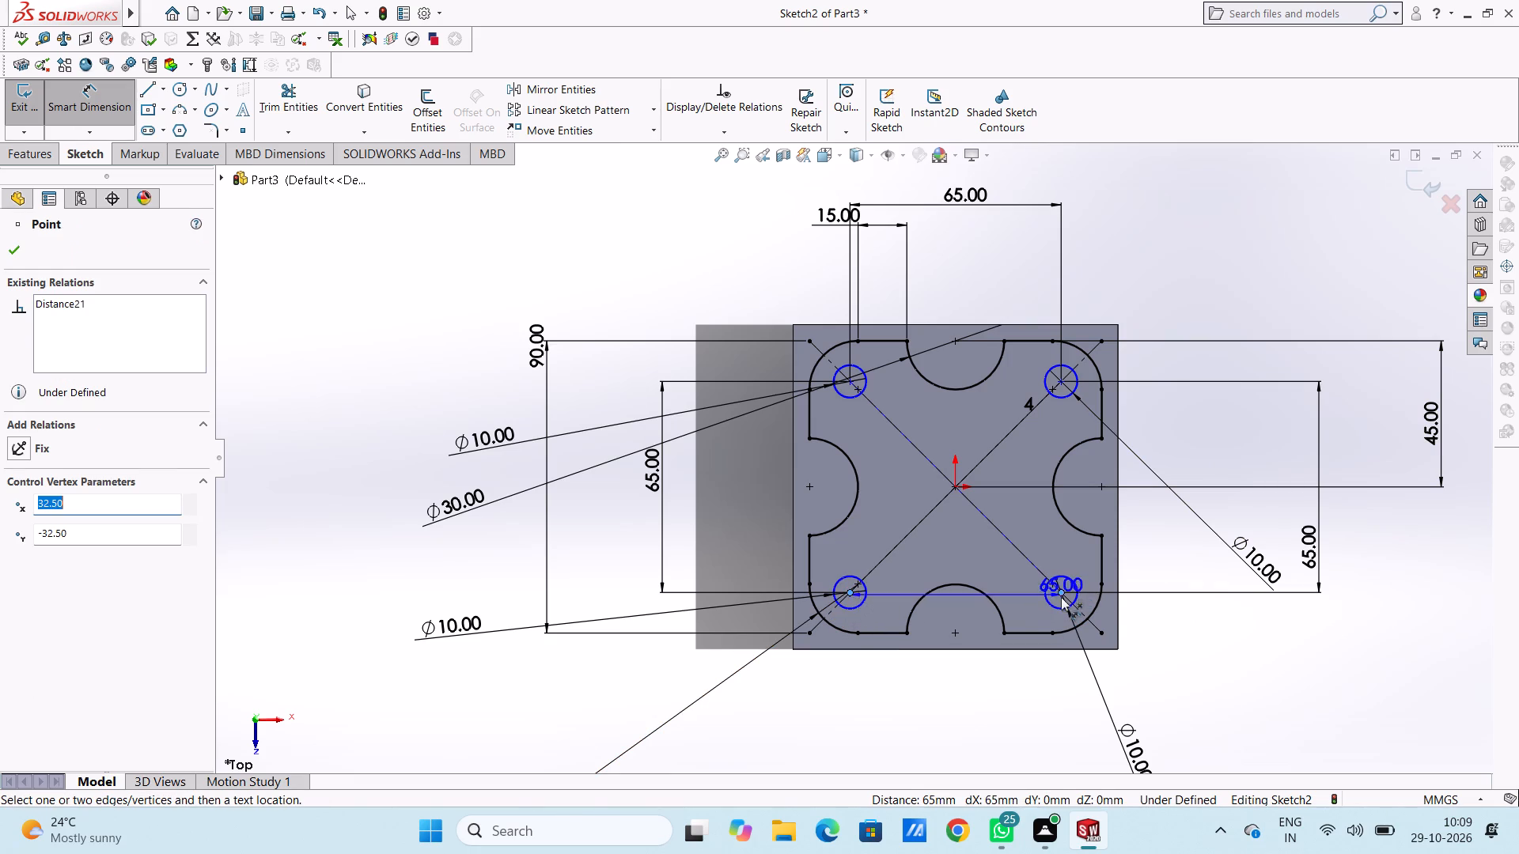
pyautogui.scroll(3, 1046, 644)
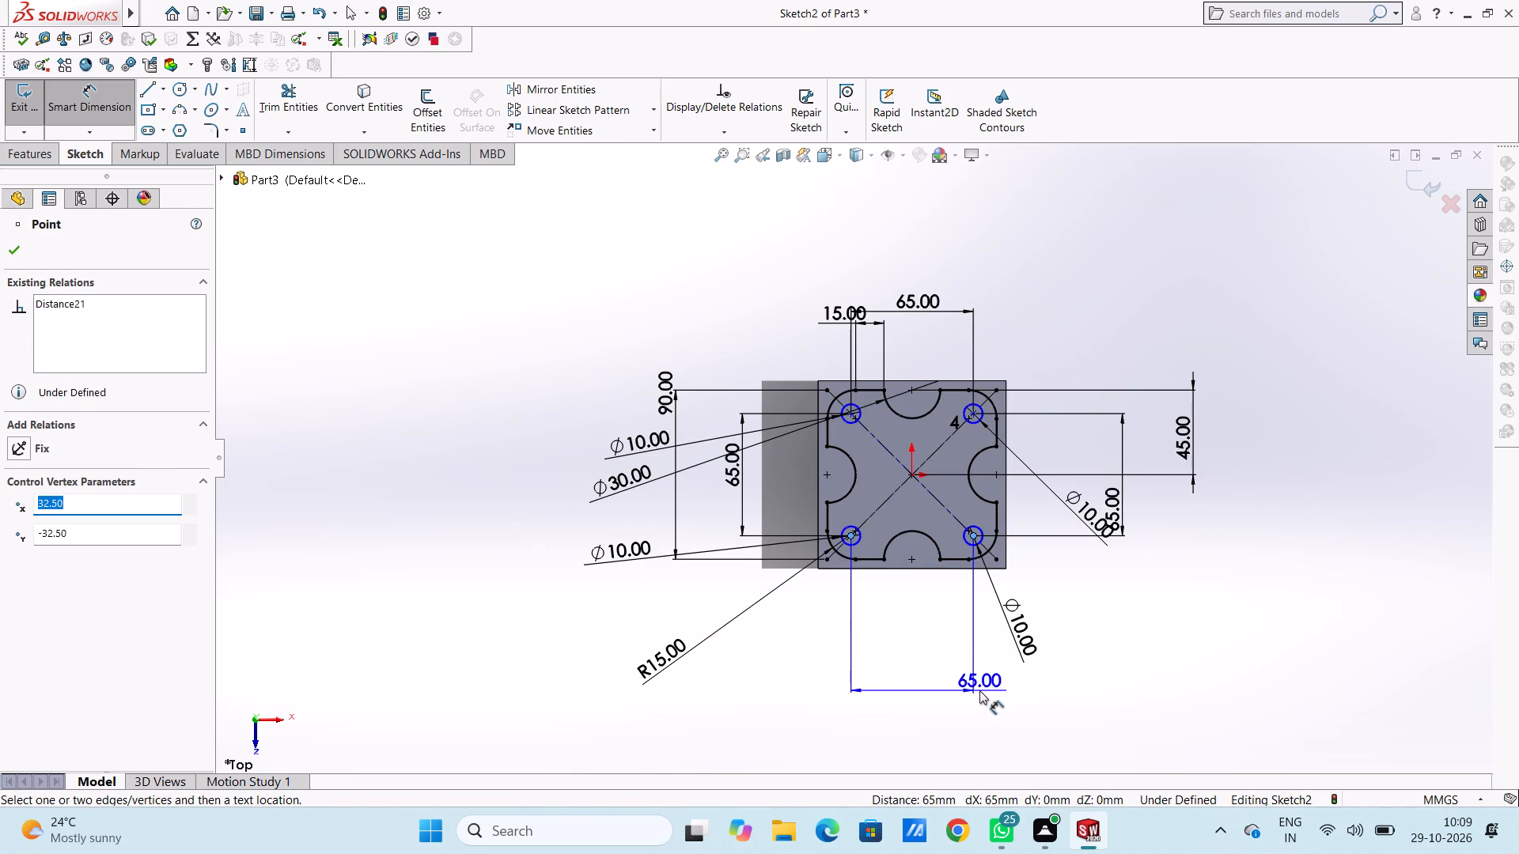
pyautogui.click(932, 701)
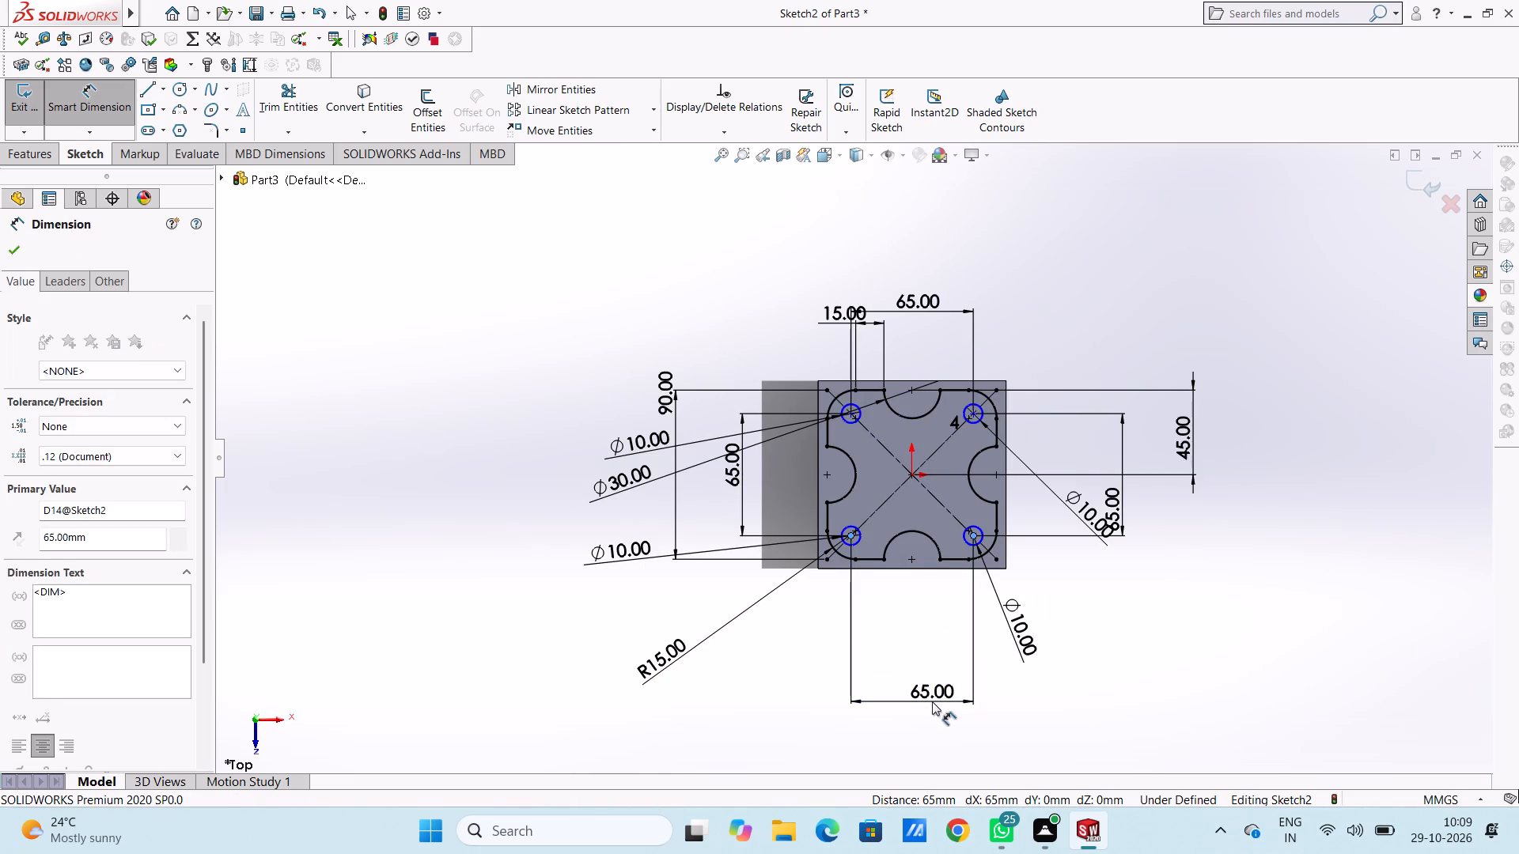
pyautogui.click(860, 678)
pyautogui.click(805, 655)
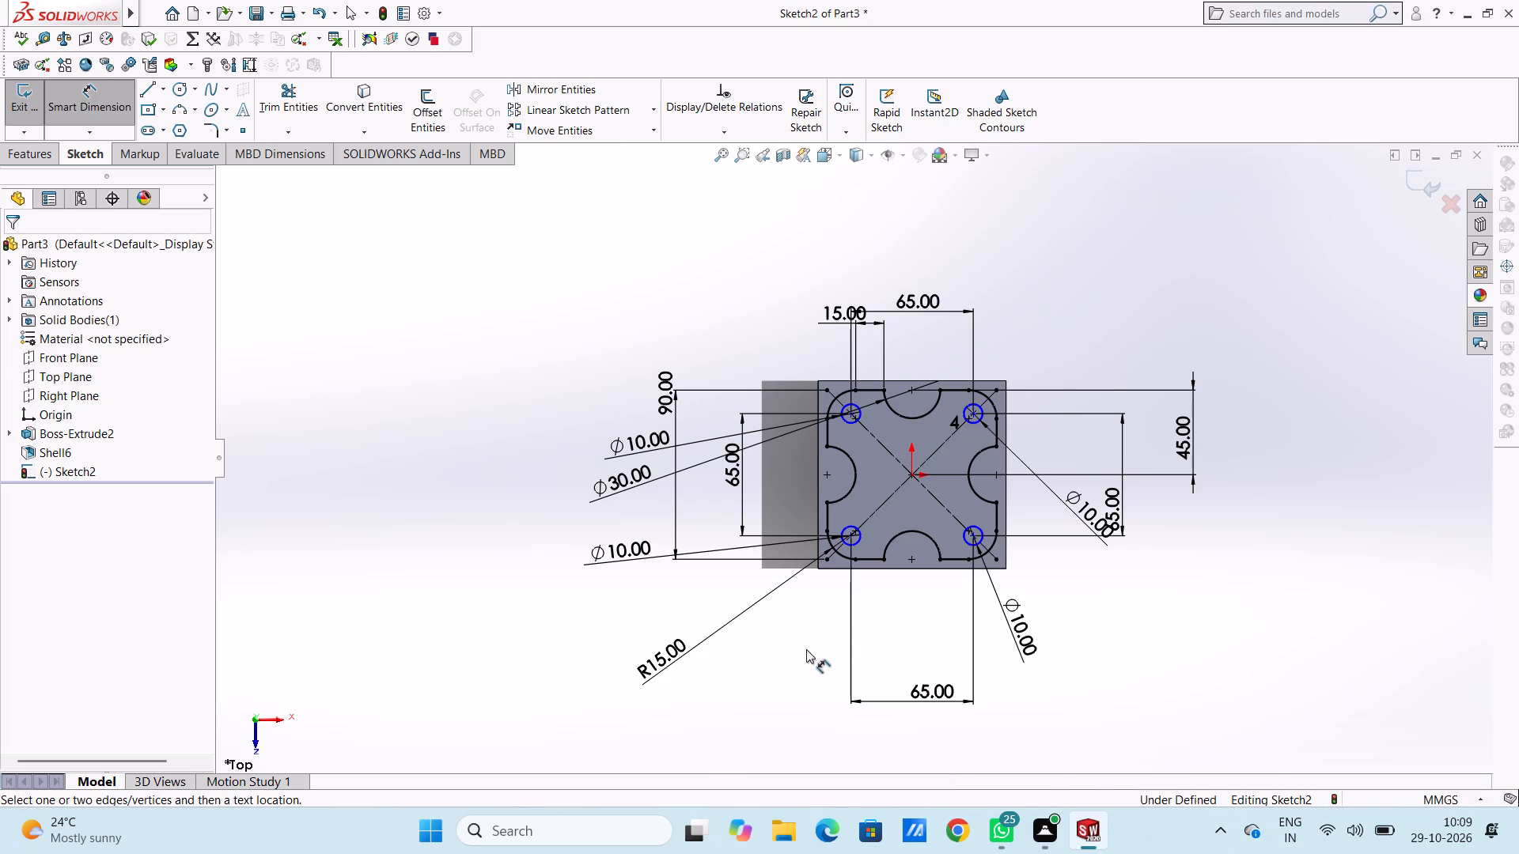
# Dimension the vertical distance from the upper-left circle's centre to the origin, accepting the value as drawn.
pyautogui.scroll(-5, 862, 455)
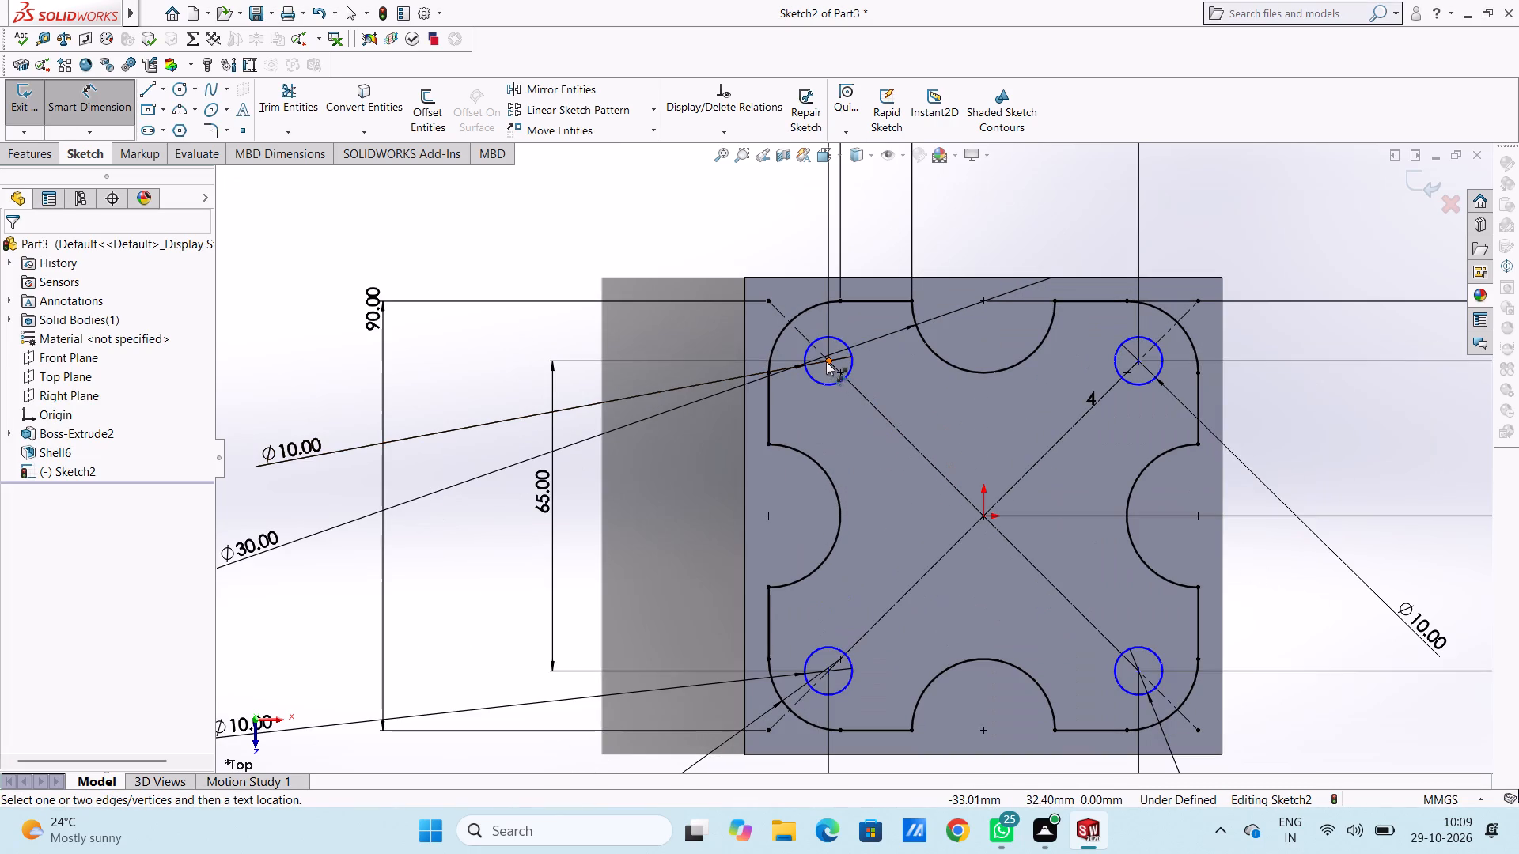
pyautogui.click(827, 361)
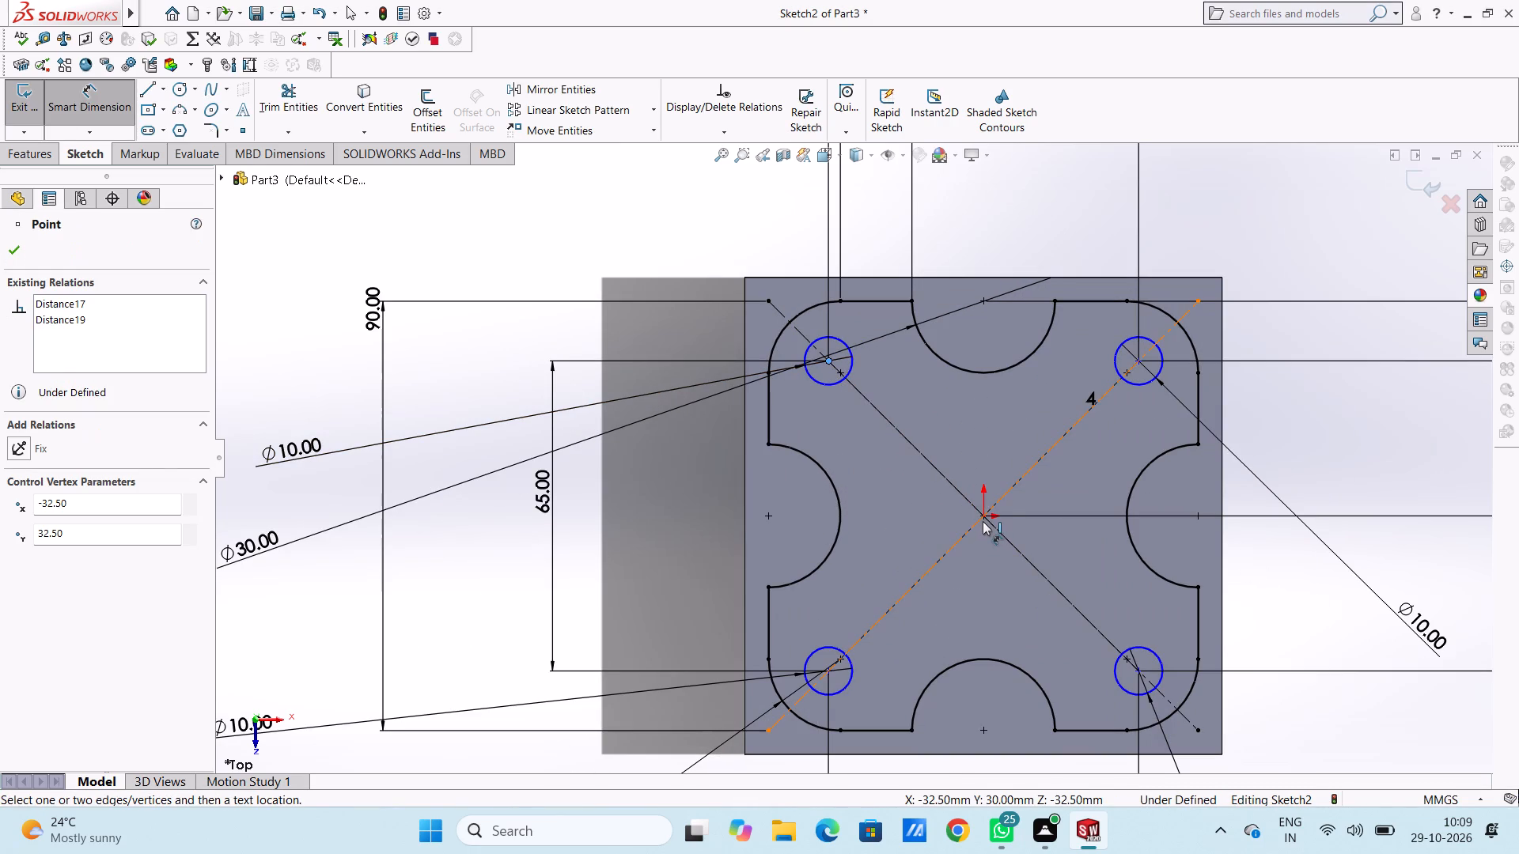
pyautogui.click(983, 519)
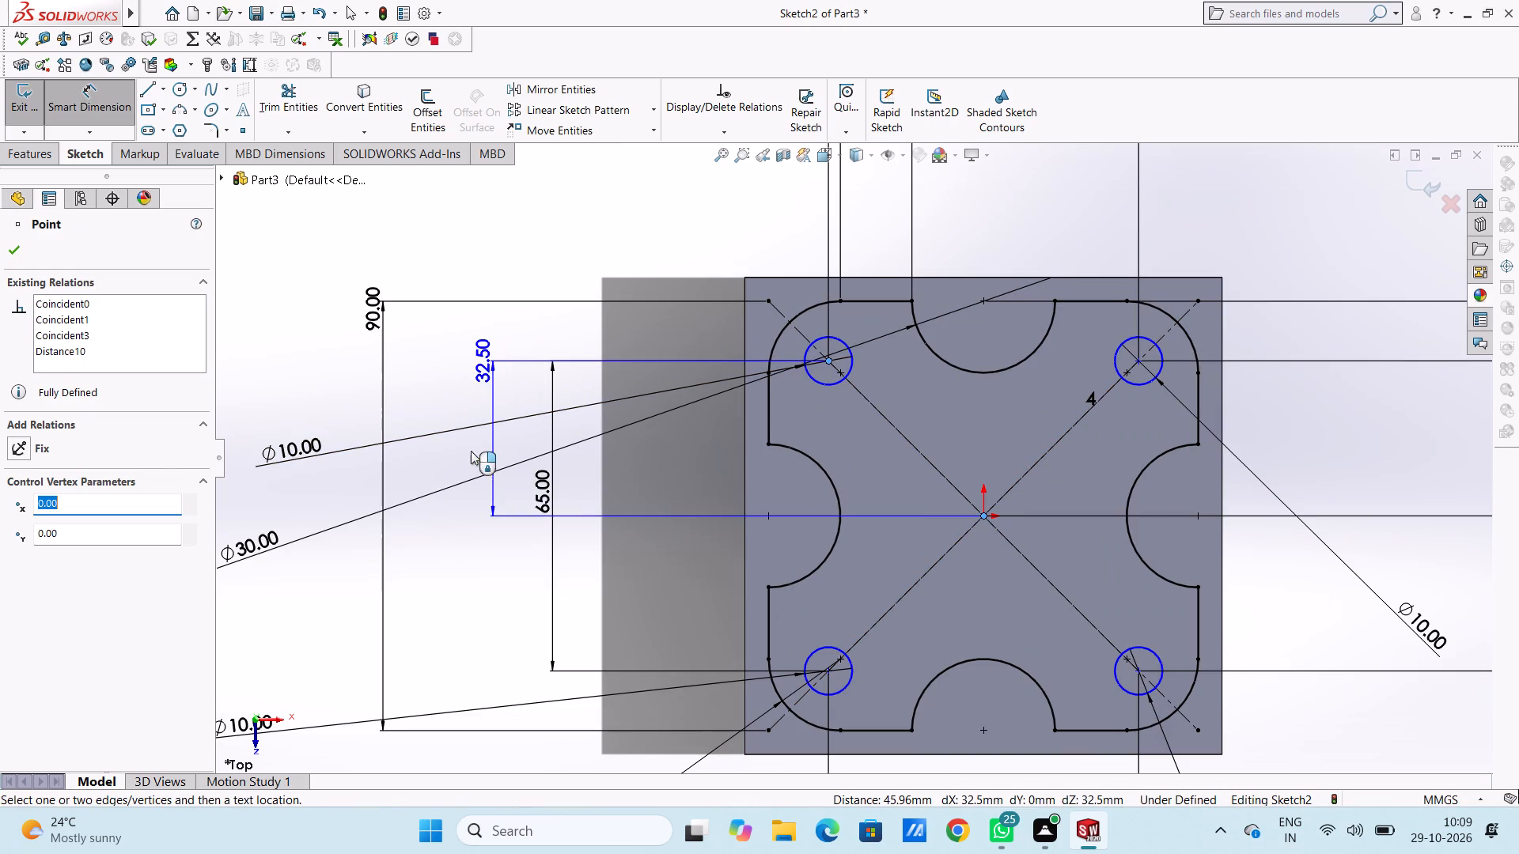
pyautogui.click(457, 407)
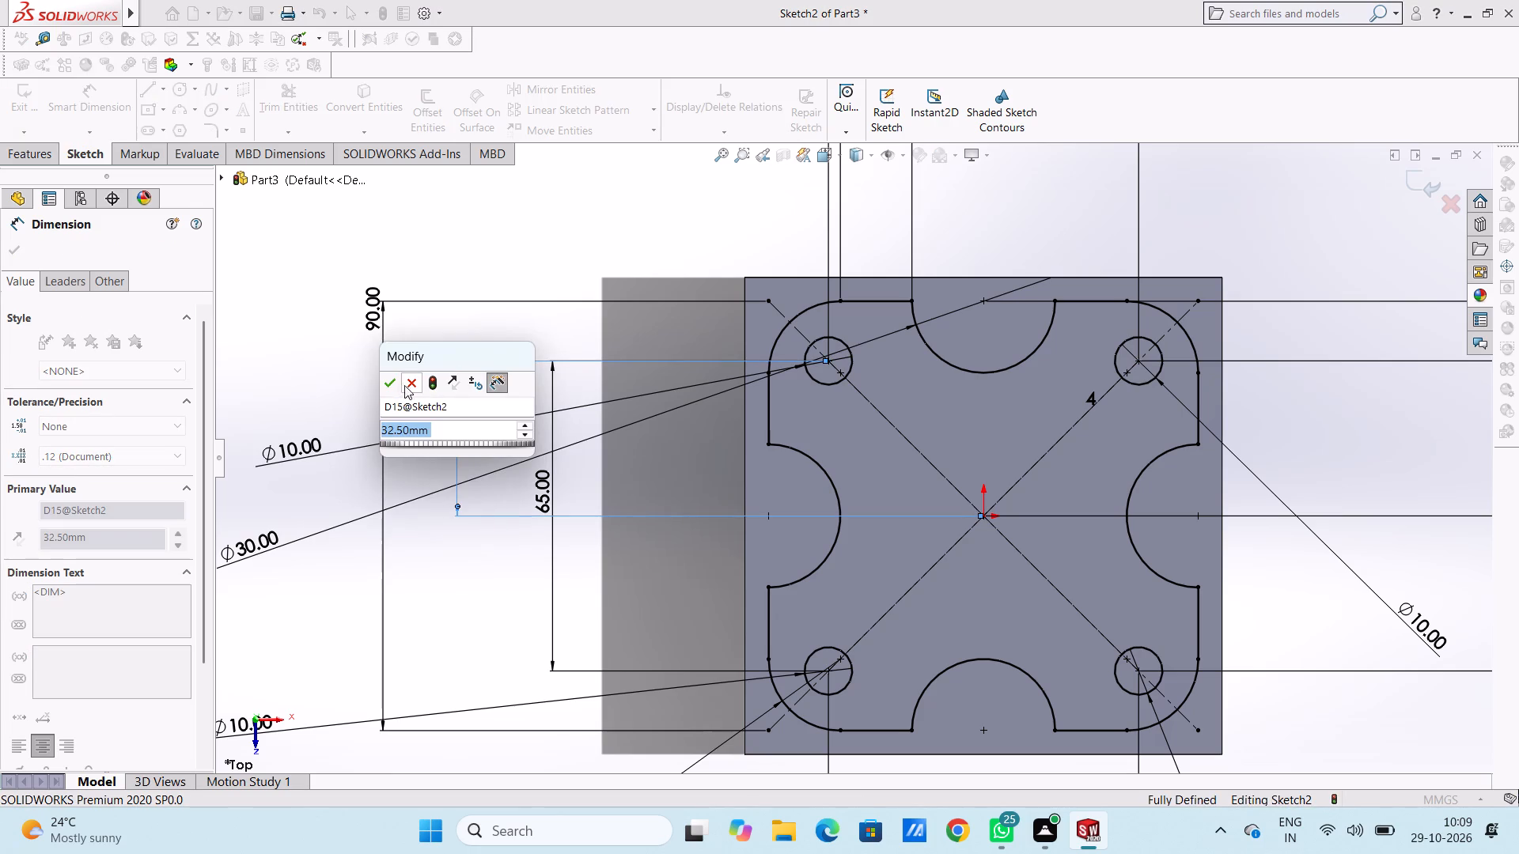
pyautogui.click(381, 380)
pyautogui.click(373, 374)
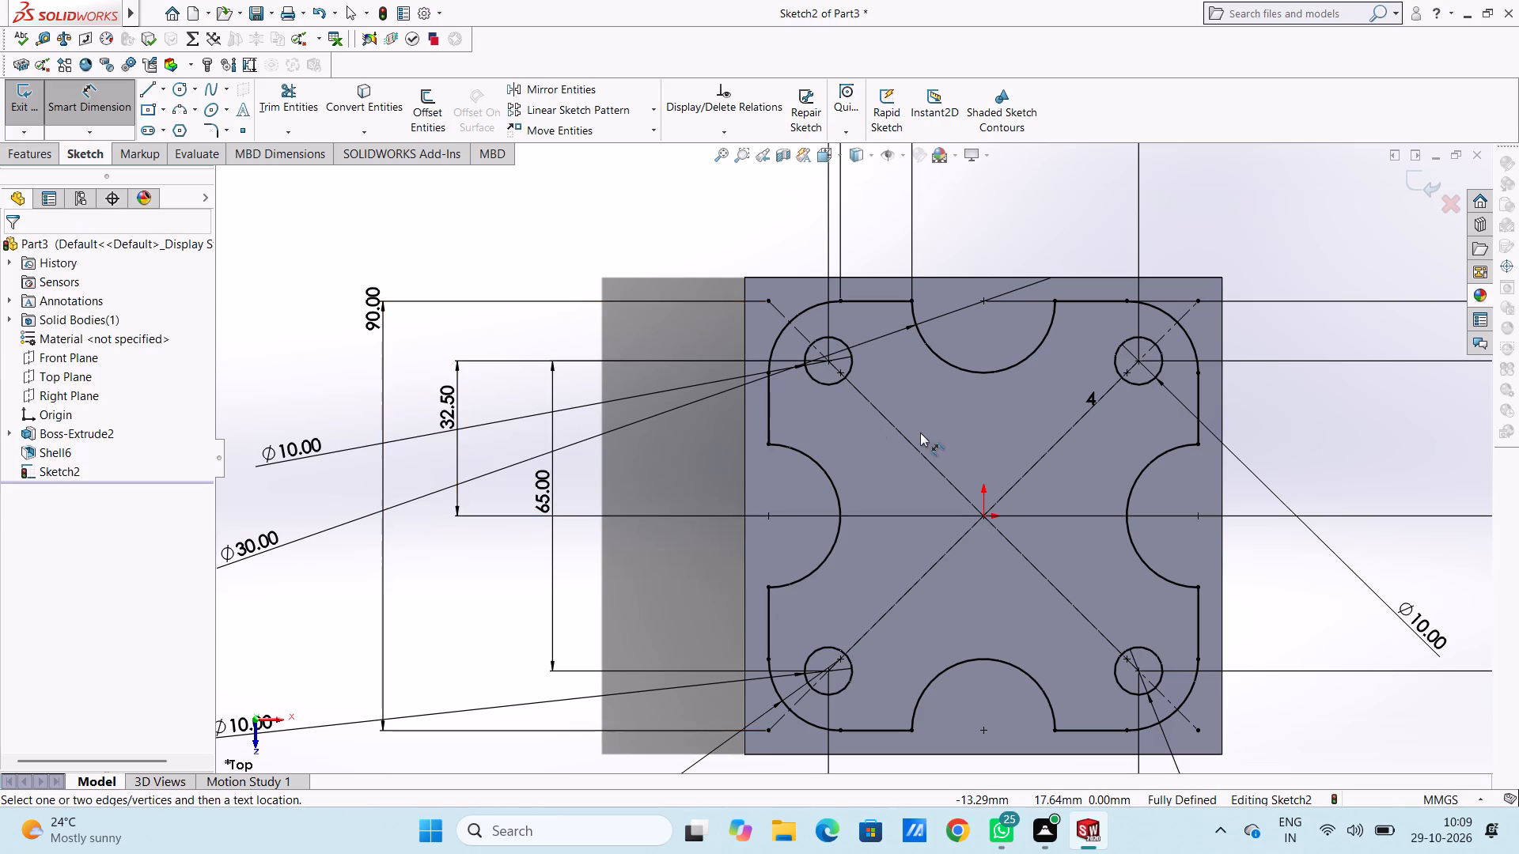
# Extrude the notched square profile with its four corner holes as a blind boss 10 mm outward from the block's face, merging the result.
pyautogui.scroll(3, 920, 433)
pyautogui.scroll(-1, 919, 641)
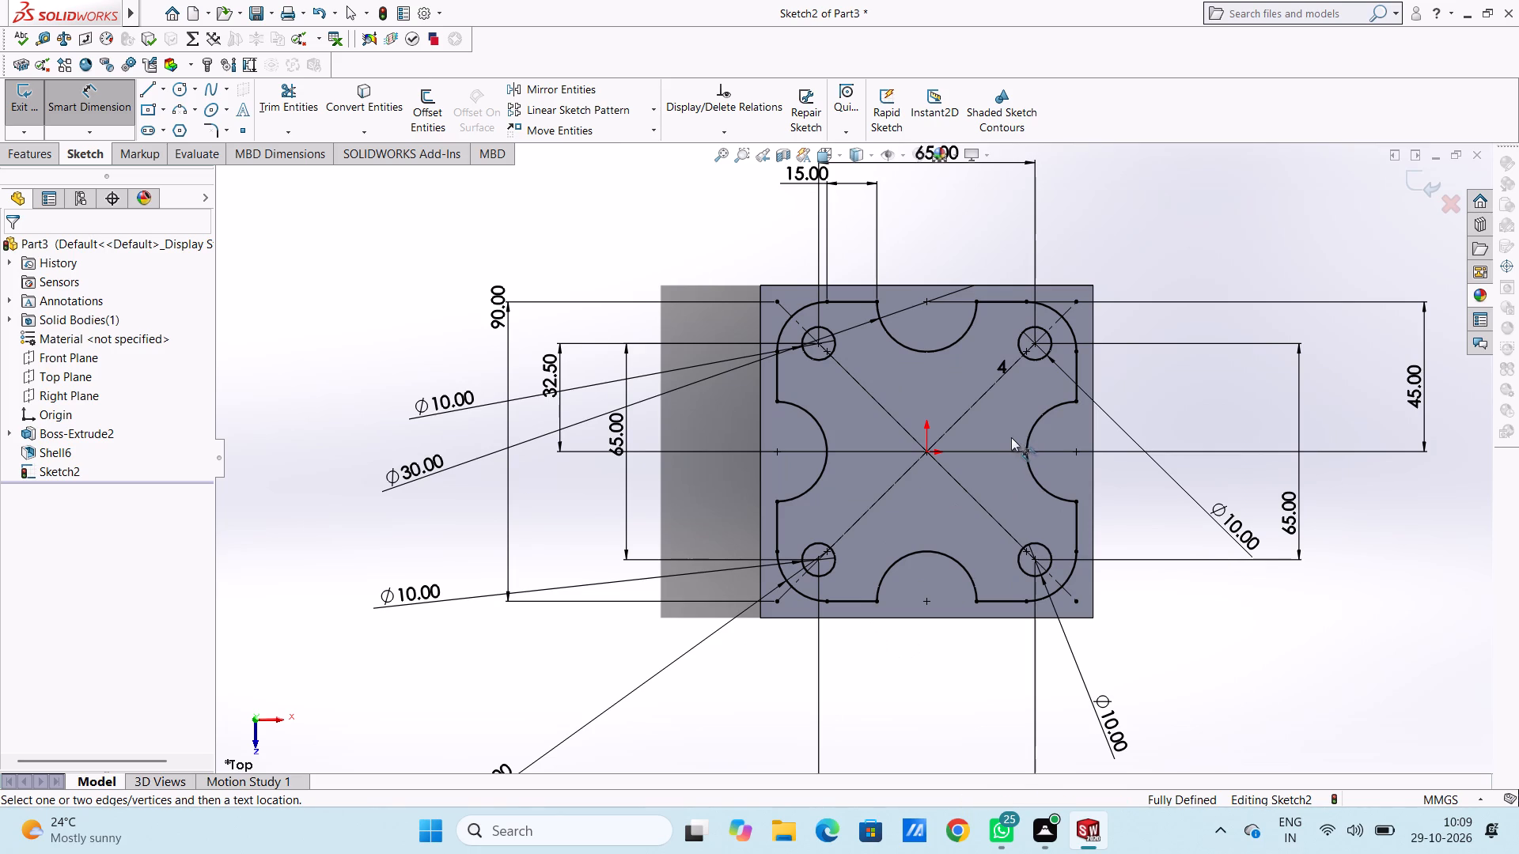
pyautogui.scroll(3, 1011, 436)
pyautogui.scroll(-3, 930, 448)
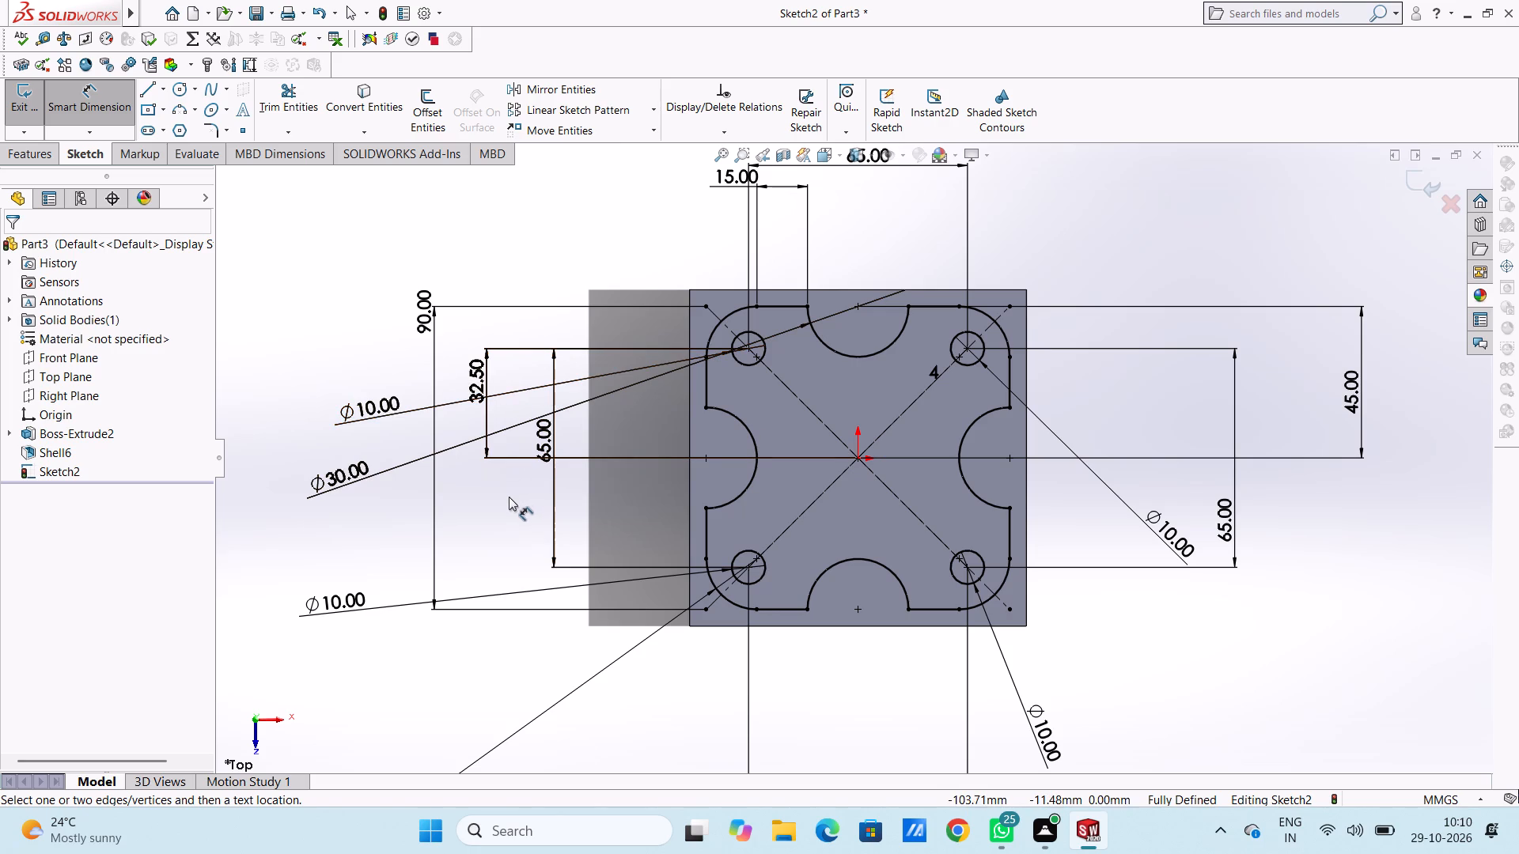
pyautogui.moveTo(519, 521); pyautogui.dragTo(527, 398, button='middle')
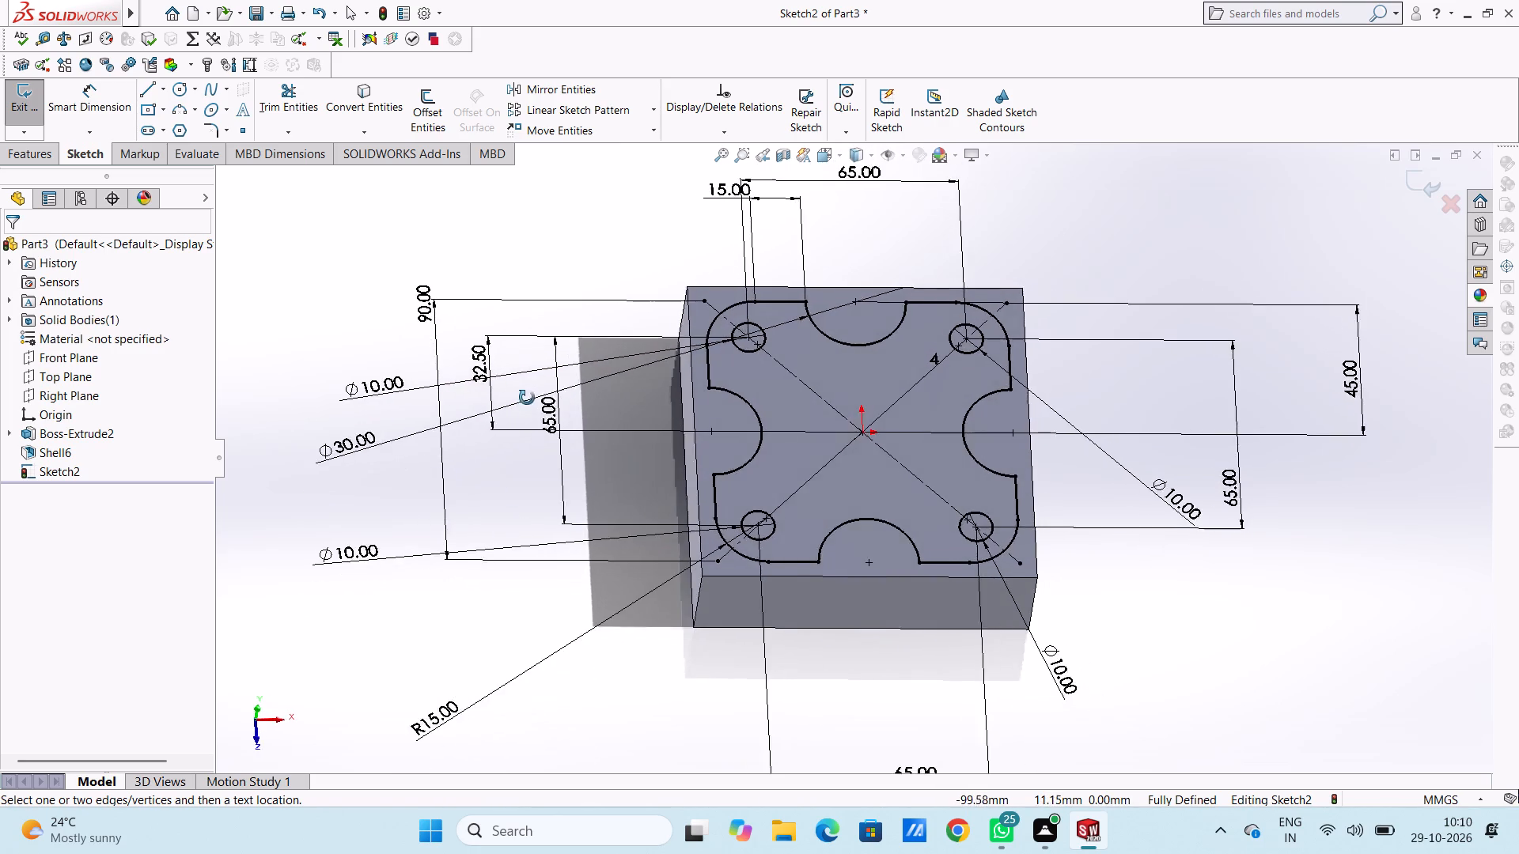
pyautogui.moveTo(527, 398); pyautogui.dragTo(473, 415, button='middle')
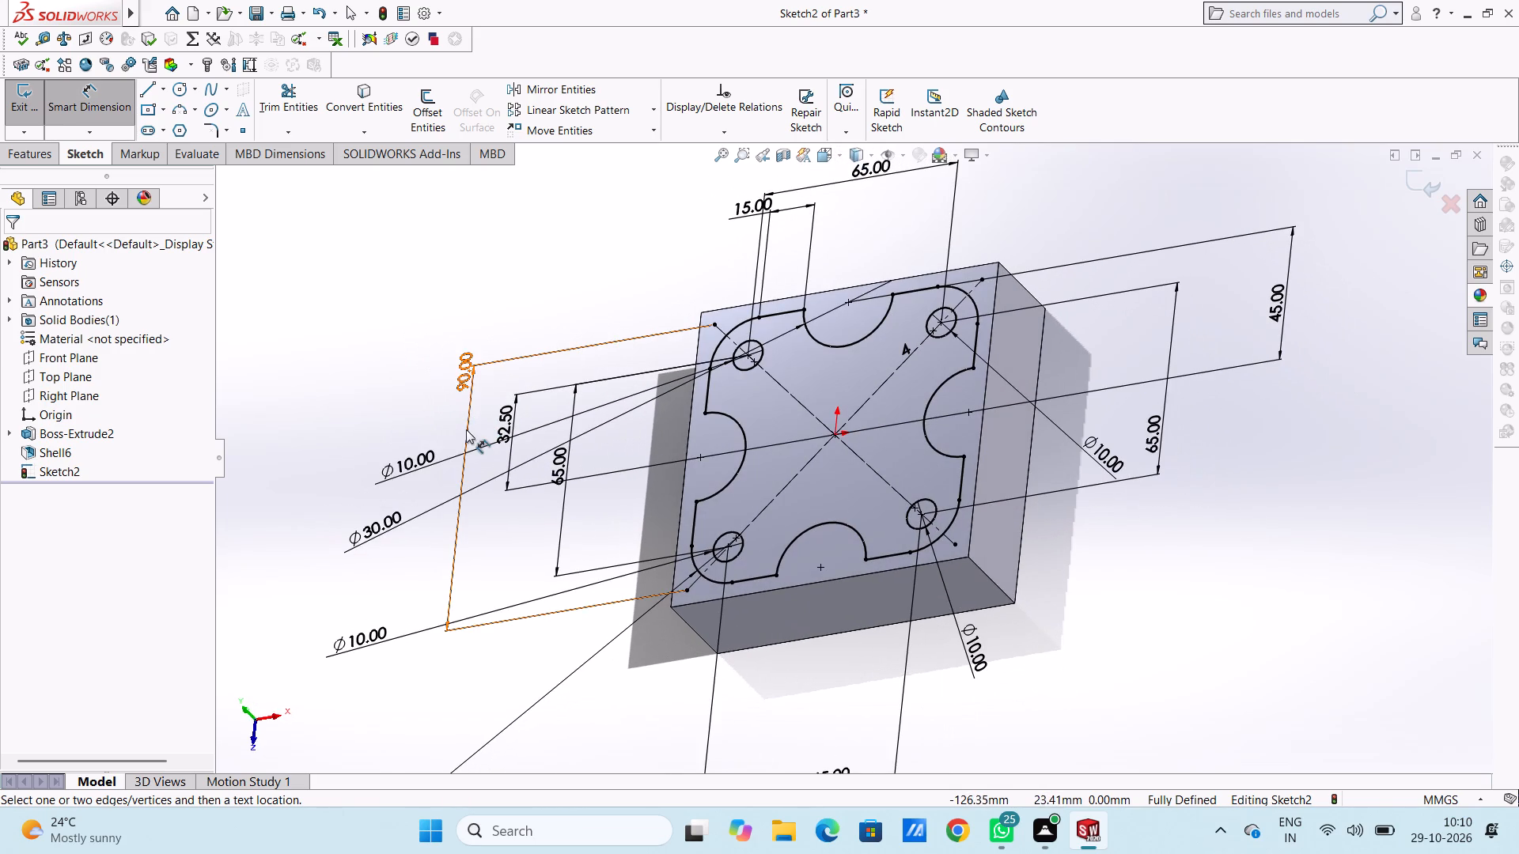
pyautogui.click(115, 110)
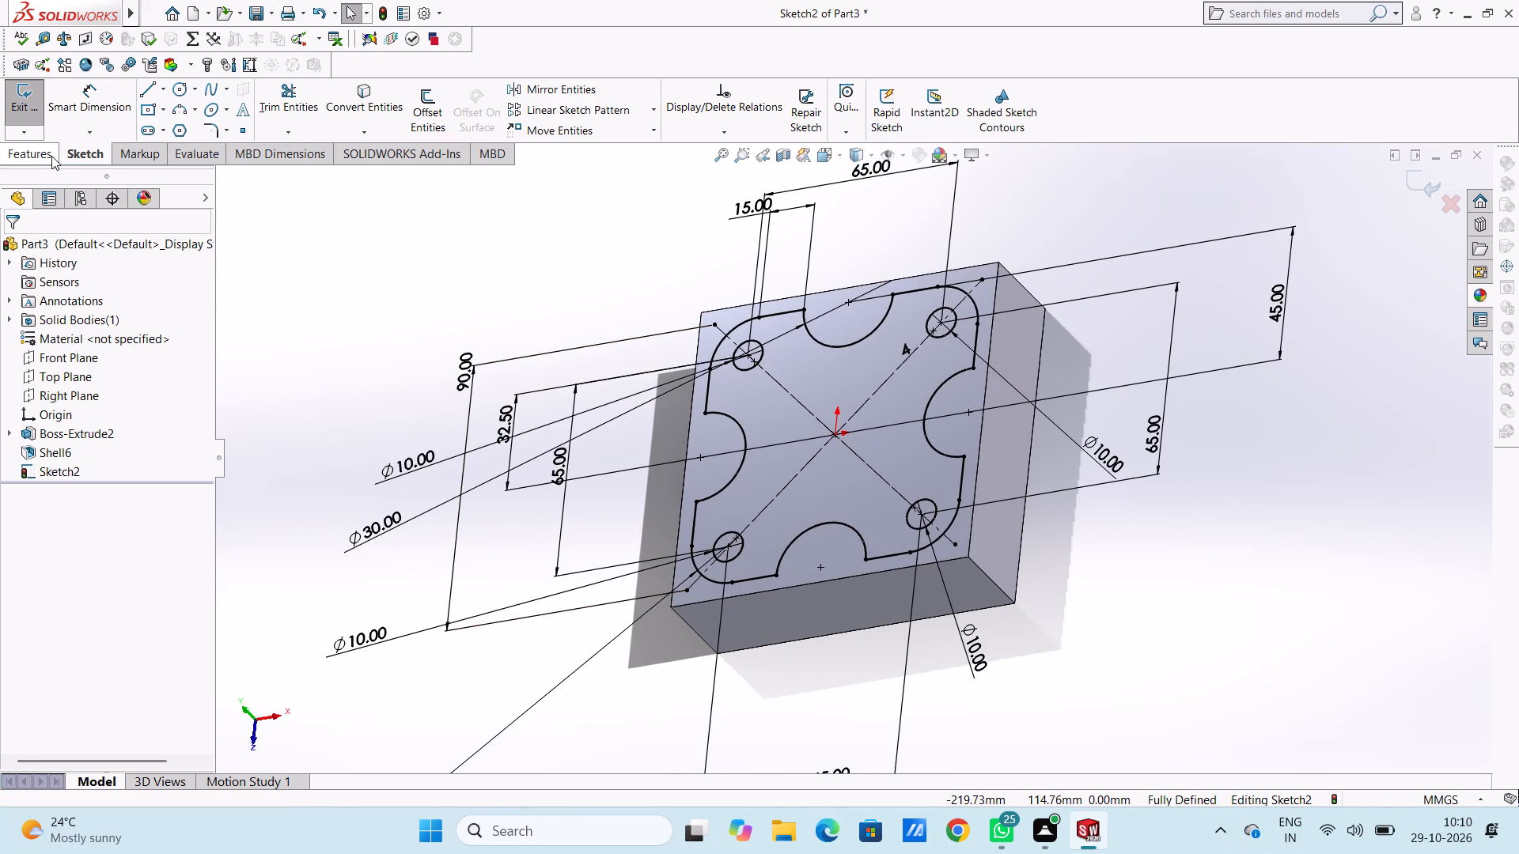
pyautogui.click(48, 156)
pyautogui.click(32, 97)
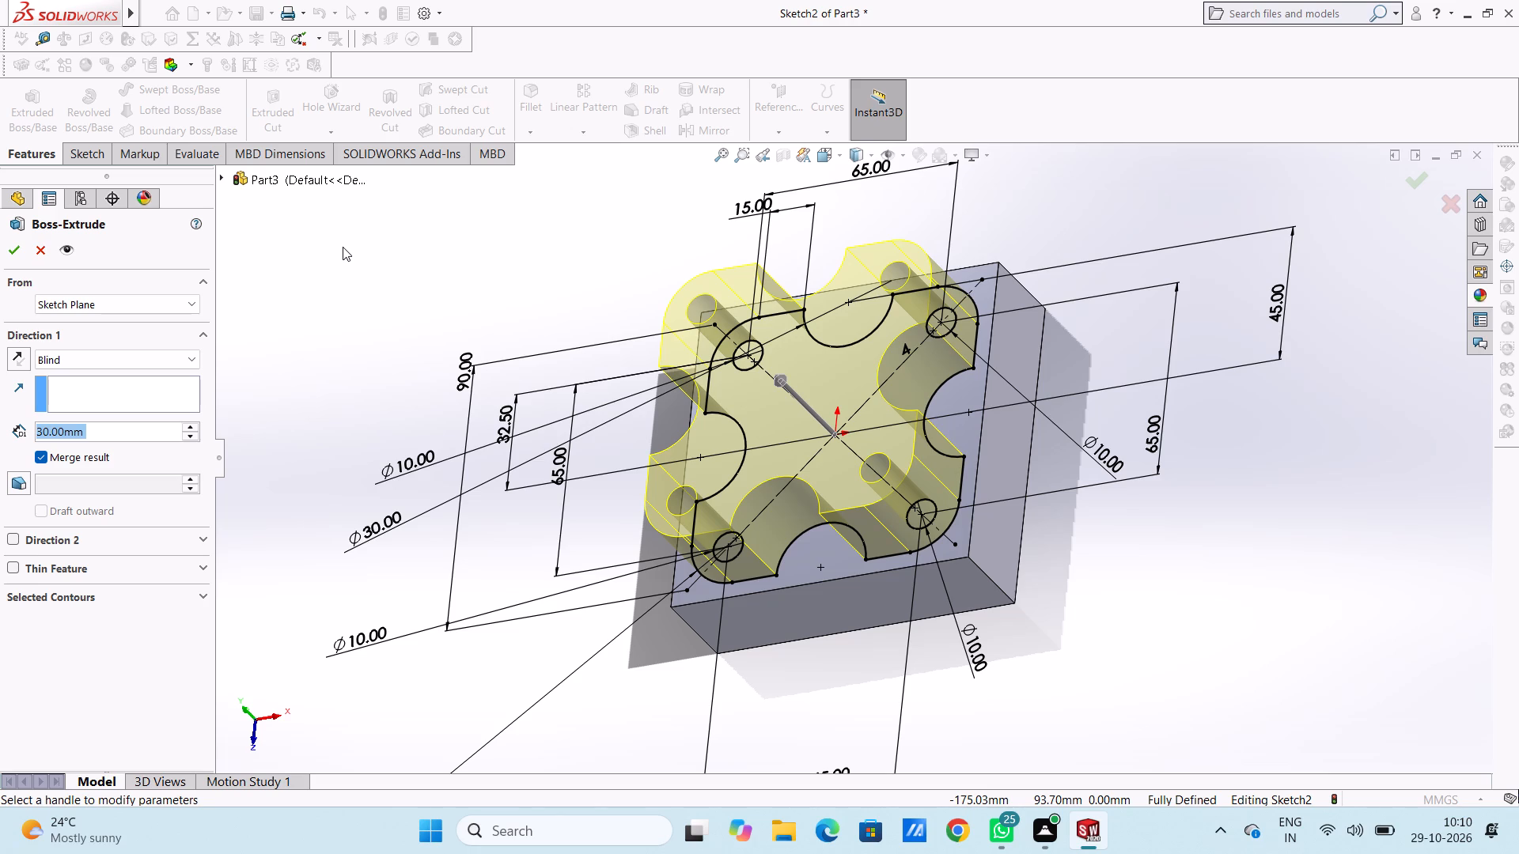
pyautogui.write('10')
pyautogui.press('Return')
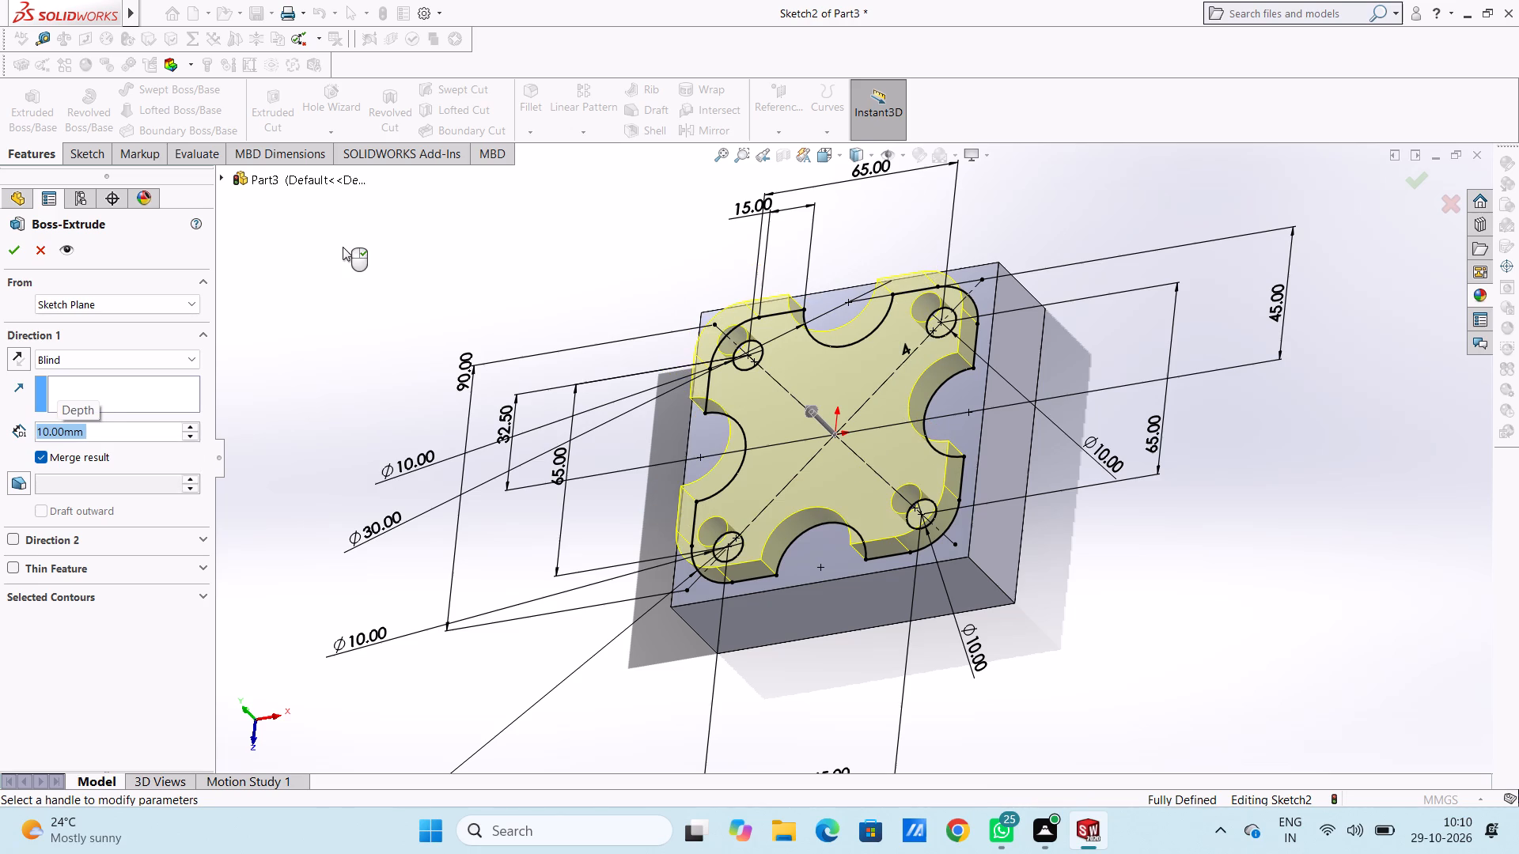
pyautogui.click(24, 252)
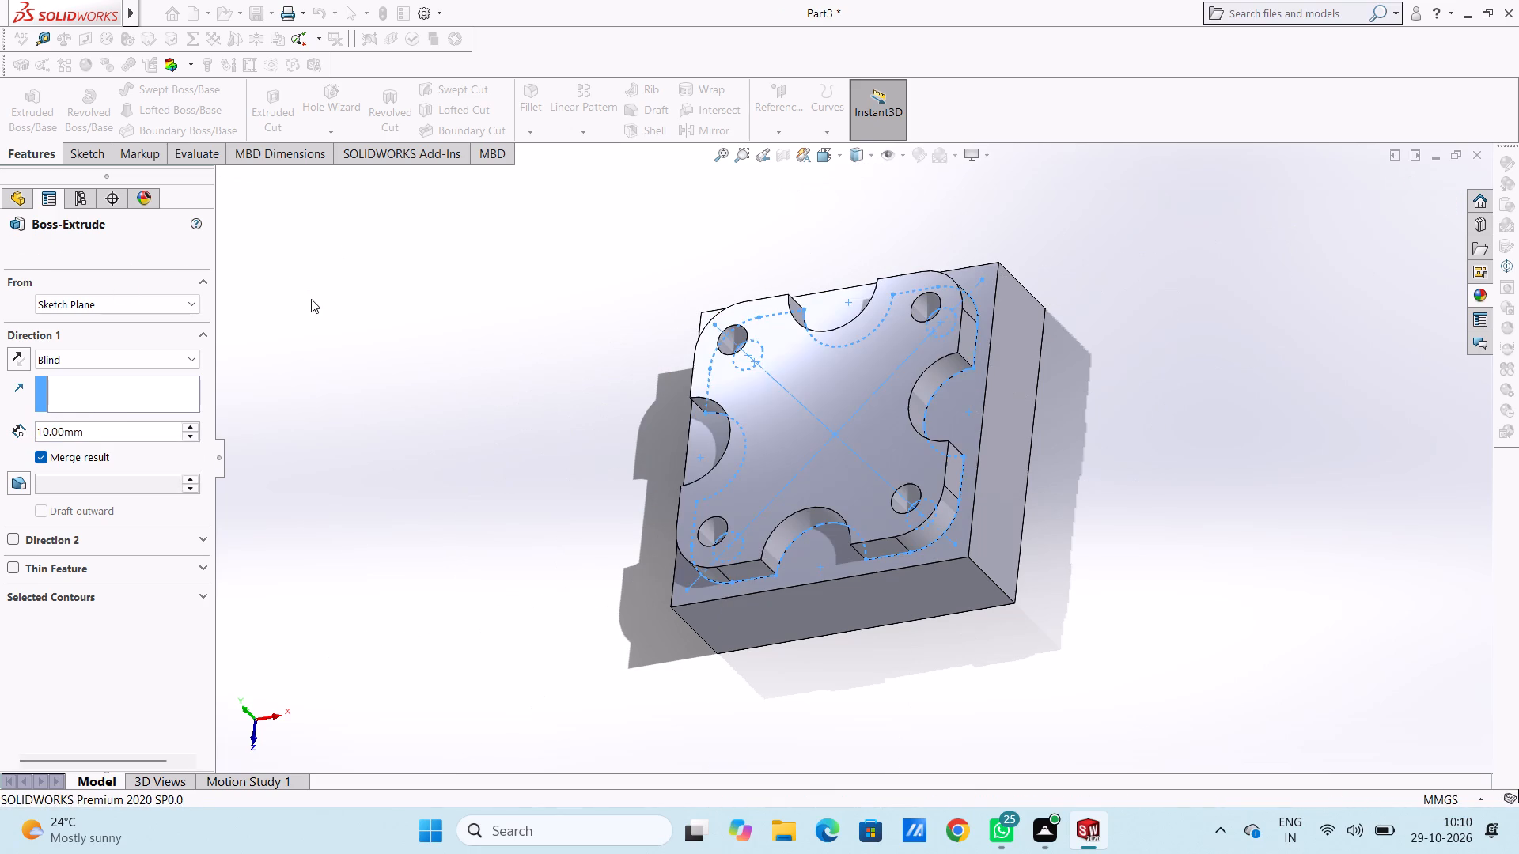
pyautogui.click(311, 299)
# Examine the block and its raised notched plate from several angles, including the notches and corner holes.
pyautogui.moveTo(366, 332); pyautogui.dragTo(507, 442, button='middle')
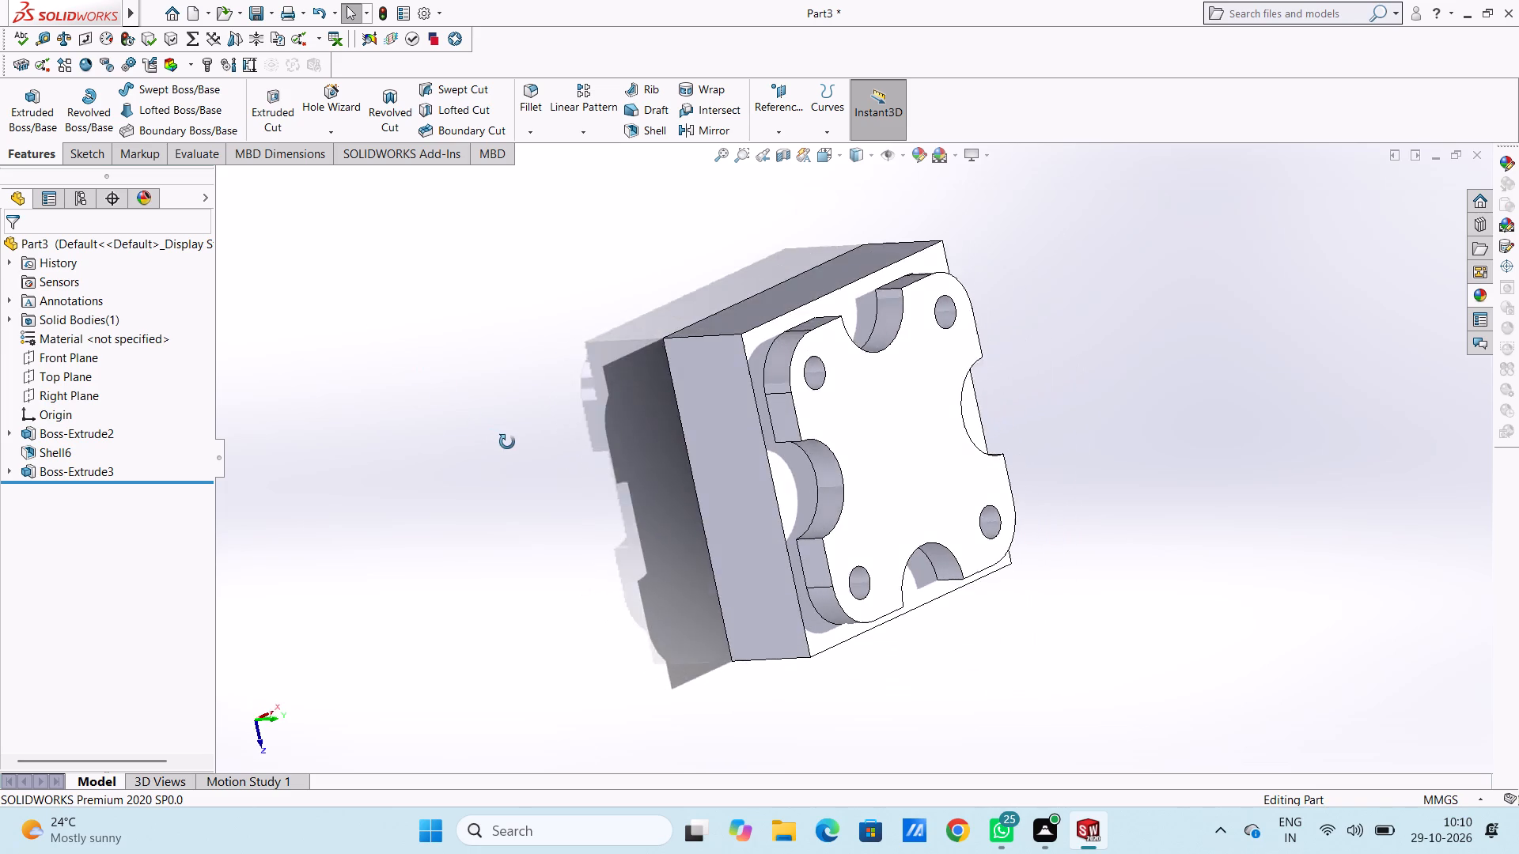
pyautogui.moveTo(507, 442); pyautogui.dragTo(441, 363, button='middle')
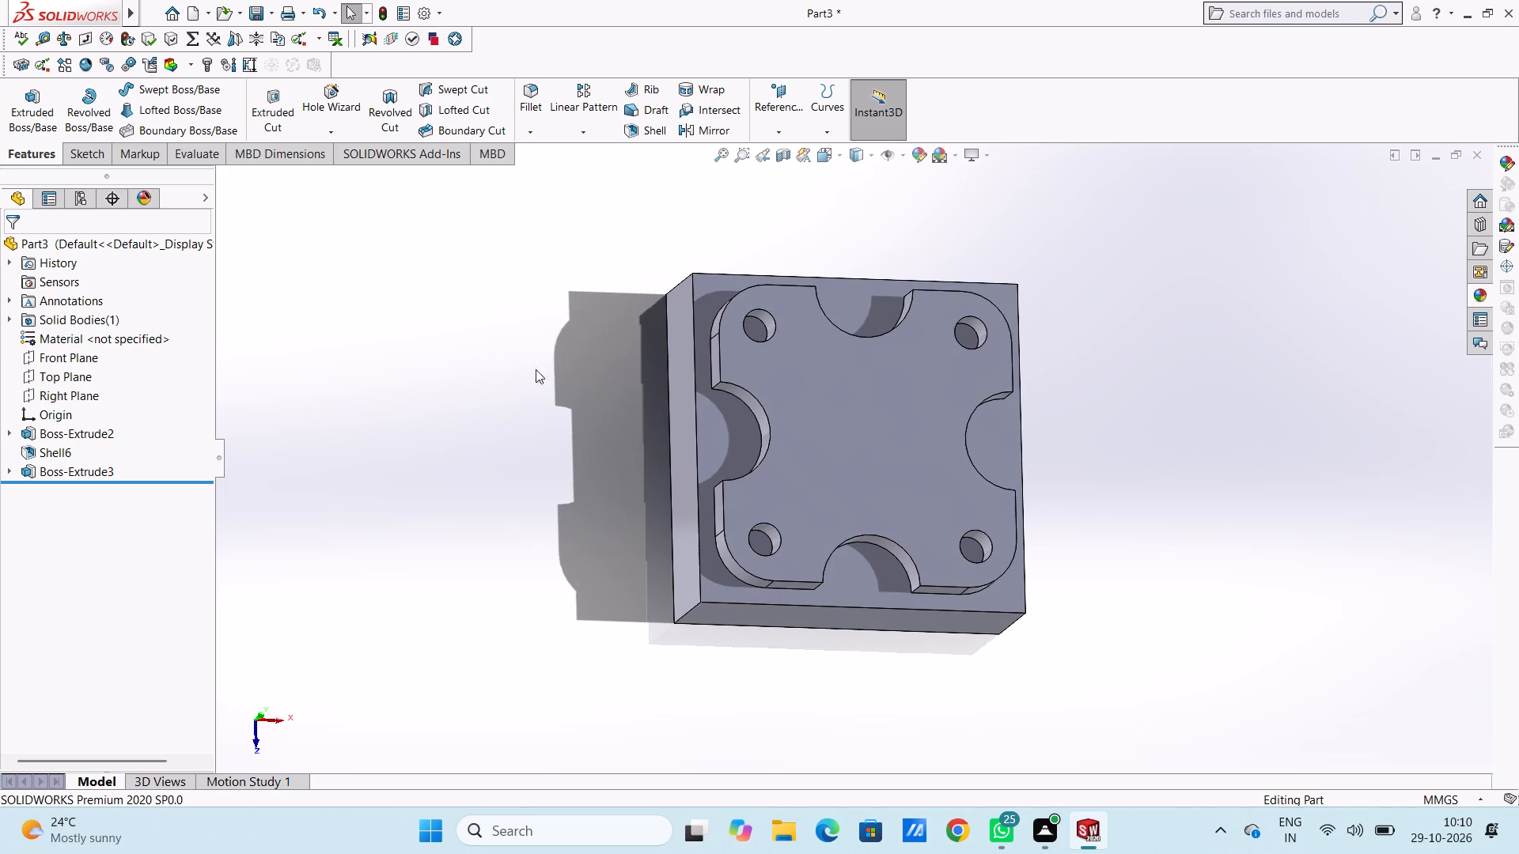
pyautogui.scroll(3, 634, 316)
pyautogui.moveTo(604, 320); pyautogui.dragTo(563, 379, button='middle')
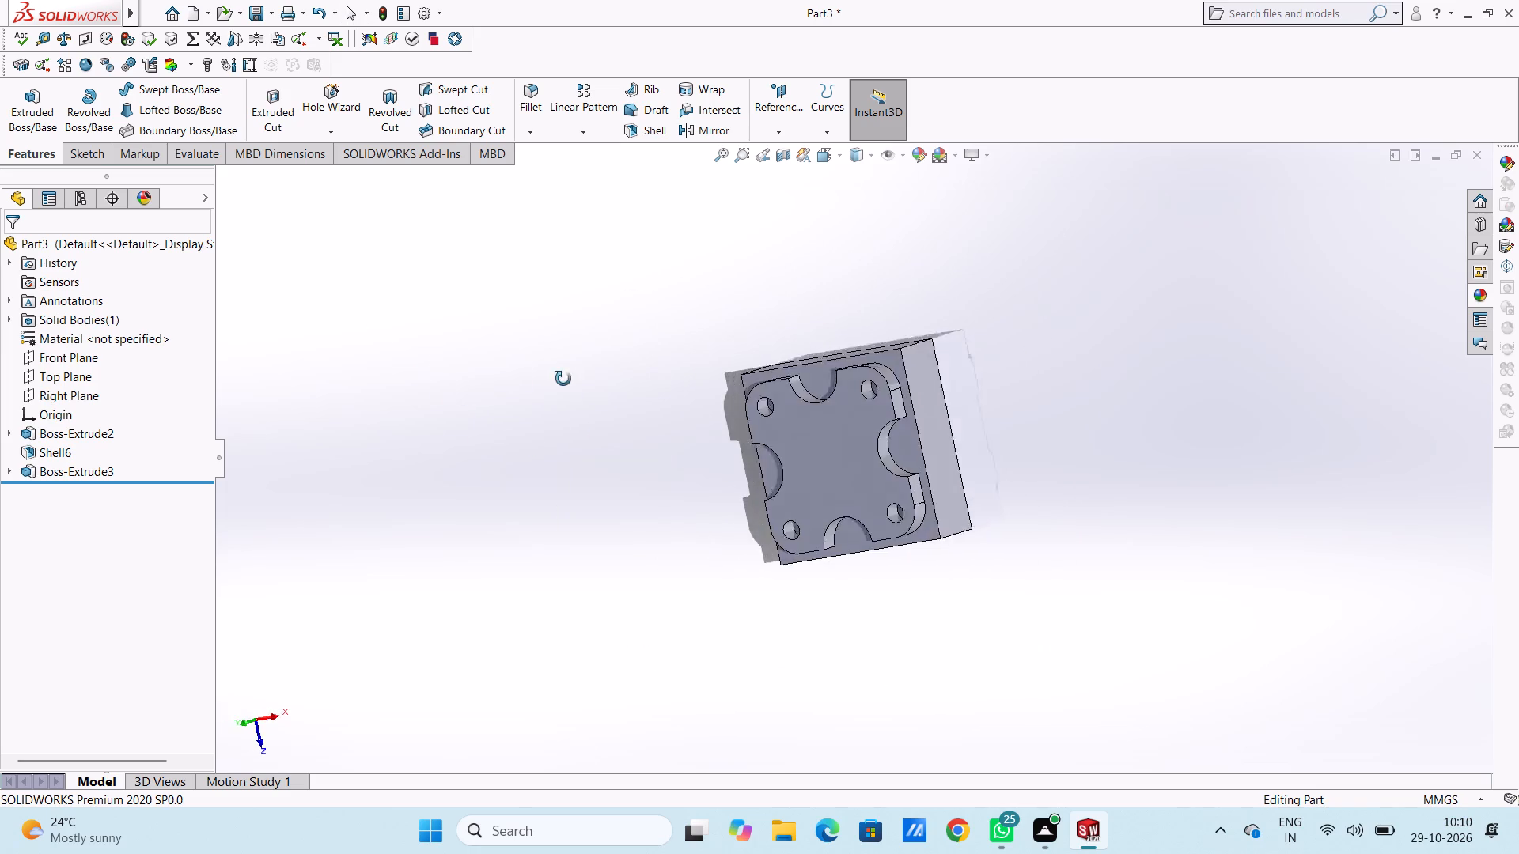
pyautogui.moveTo(563, 379); pyautogui.dragTo(528, 308, button='middle')
pyautogui.scroll(-4, 806, 423)
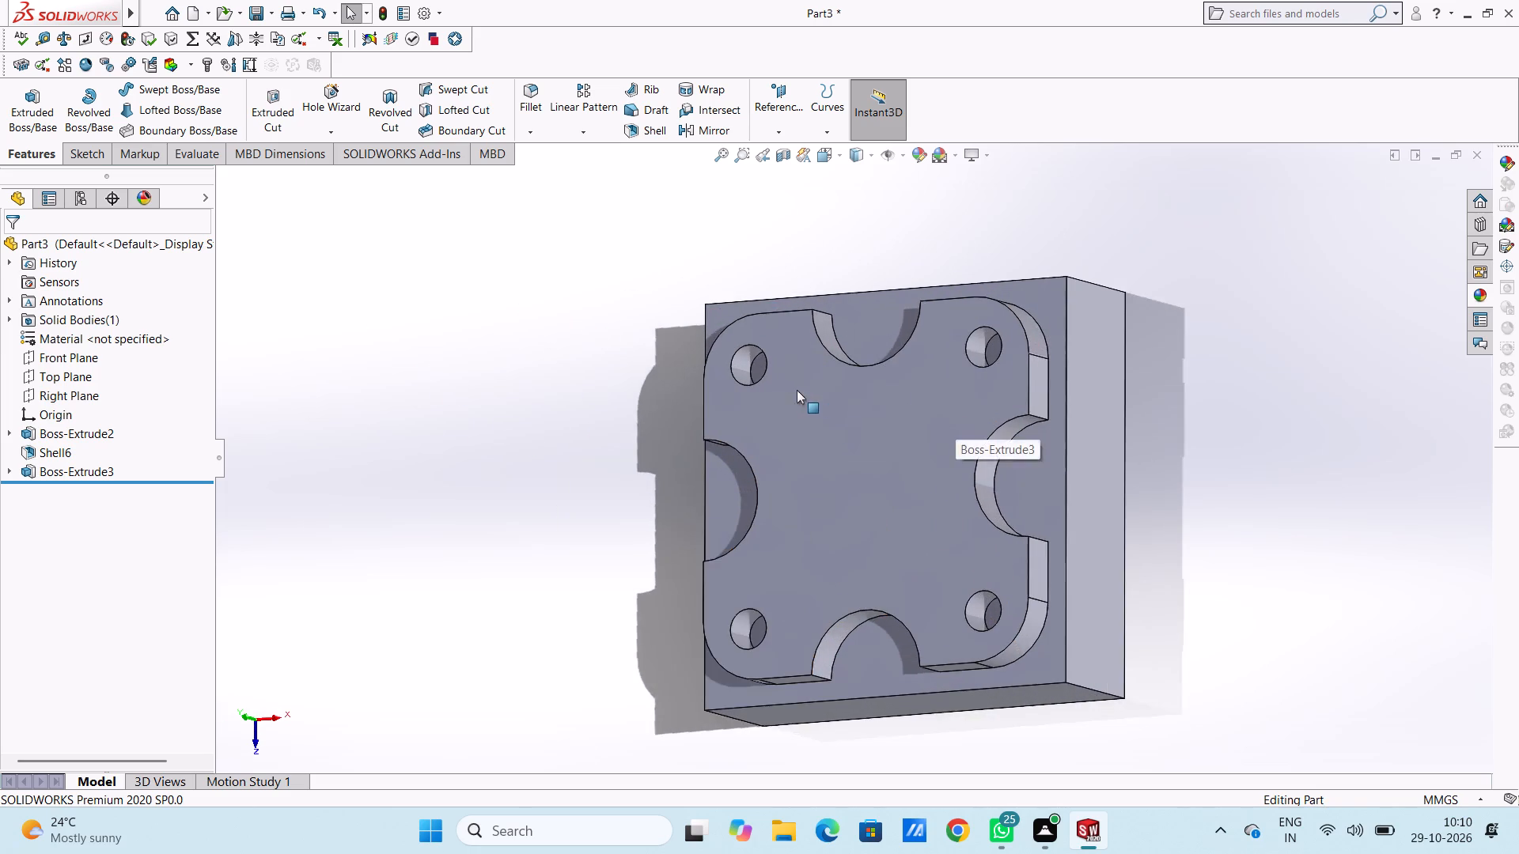
pyautogui.scroll(5, 794, 387)
pyautogui.moveTo(1036, 517); pyautogui.dragTo(1066, 534, button='middle')
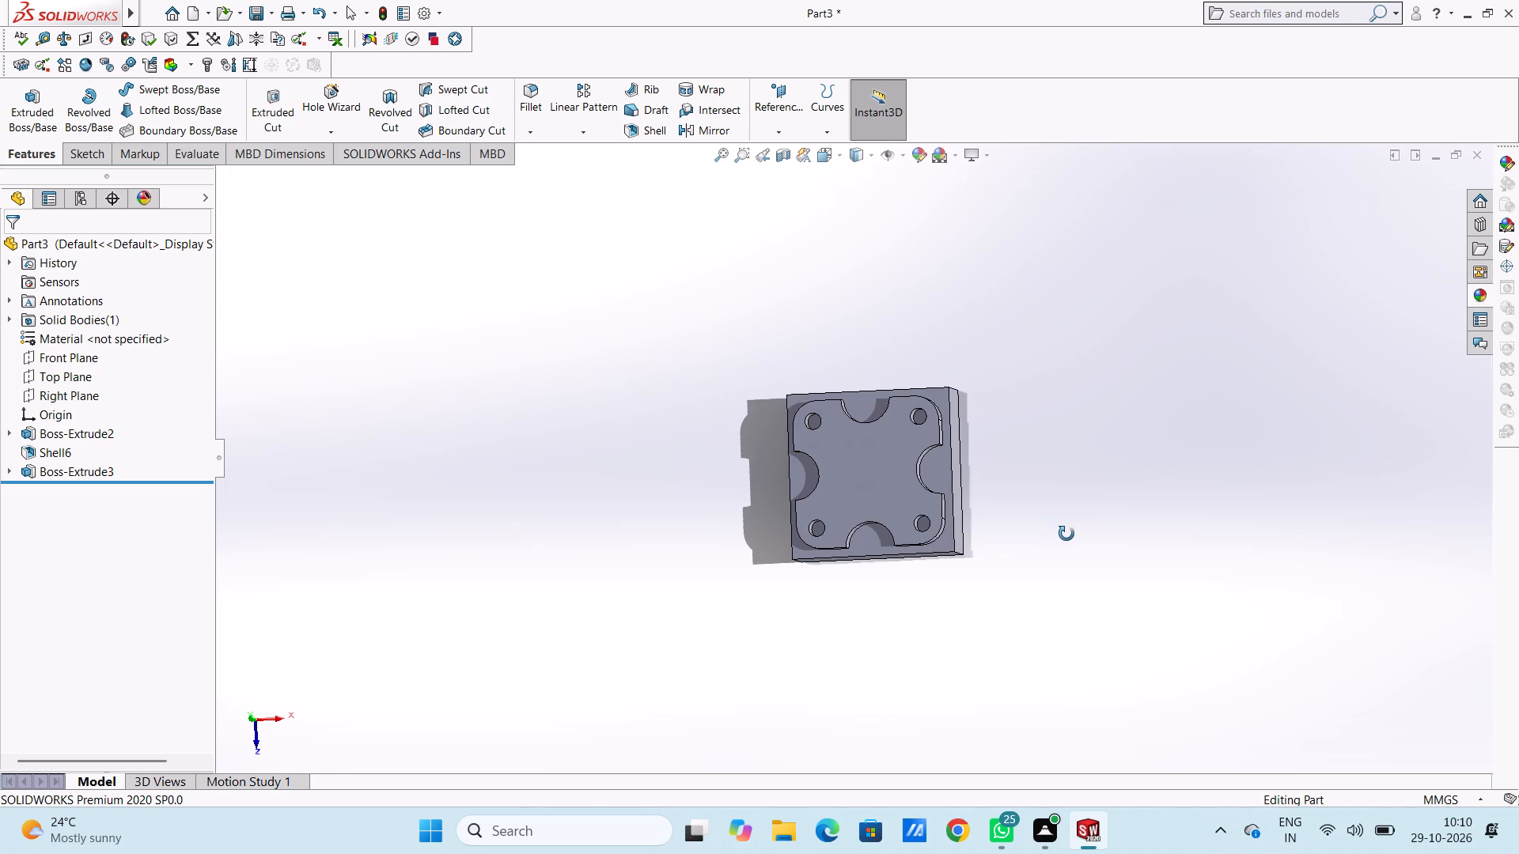
pyautogui.moveTo(1066, 534); pyautogui.dragTo(1084, 523, button='middle')
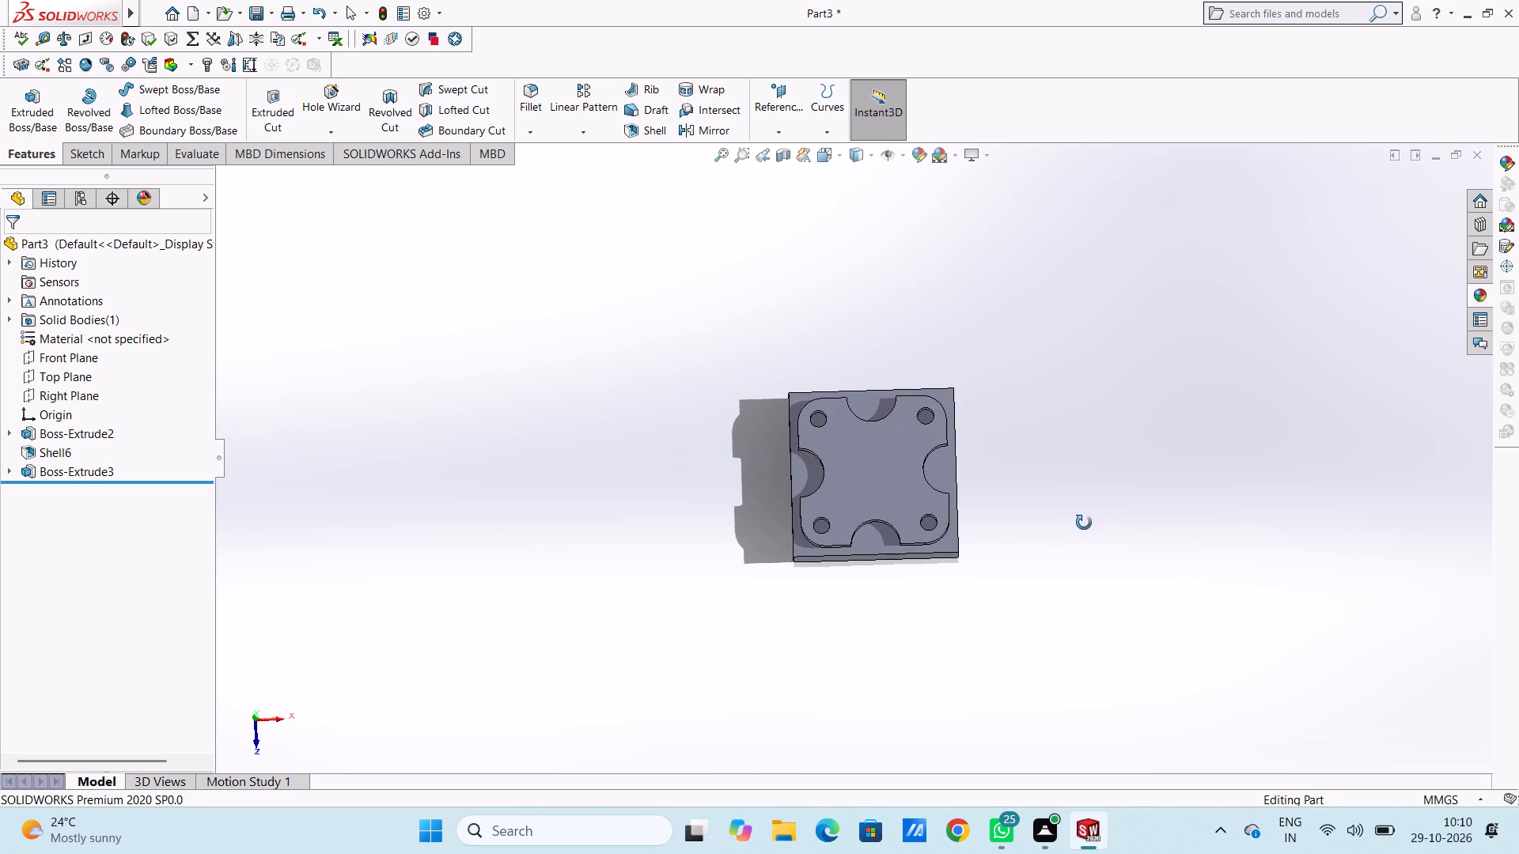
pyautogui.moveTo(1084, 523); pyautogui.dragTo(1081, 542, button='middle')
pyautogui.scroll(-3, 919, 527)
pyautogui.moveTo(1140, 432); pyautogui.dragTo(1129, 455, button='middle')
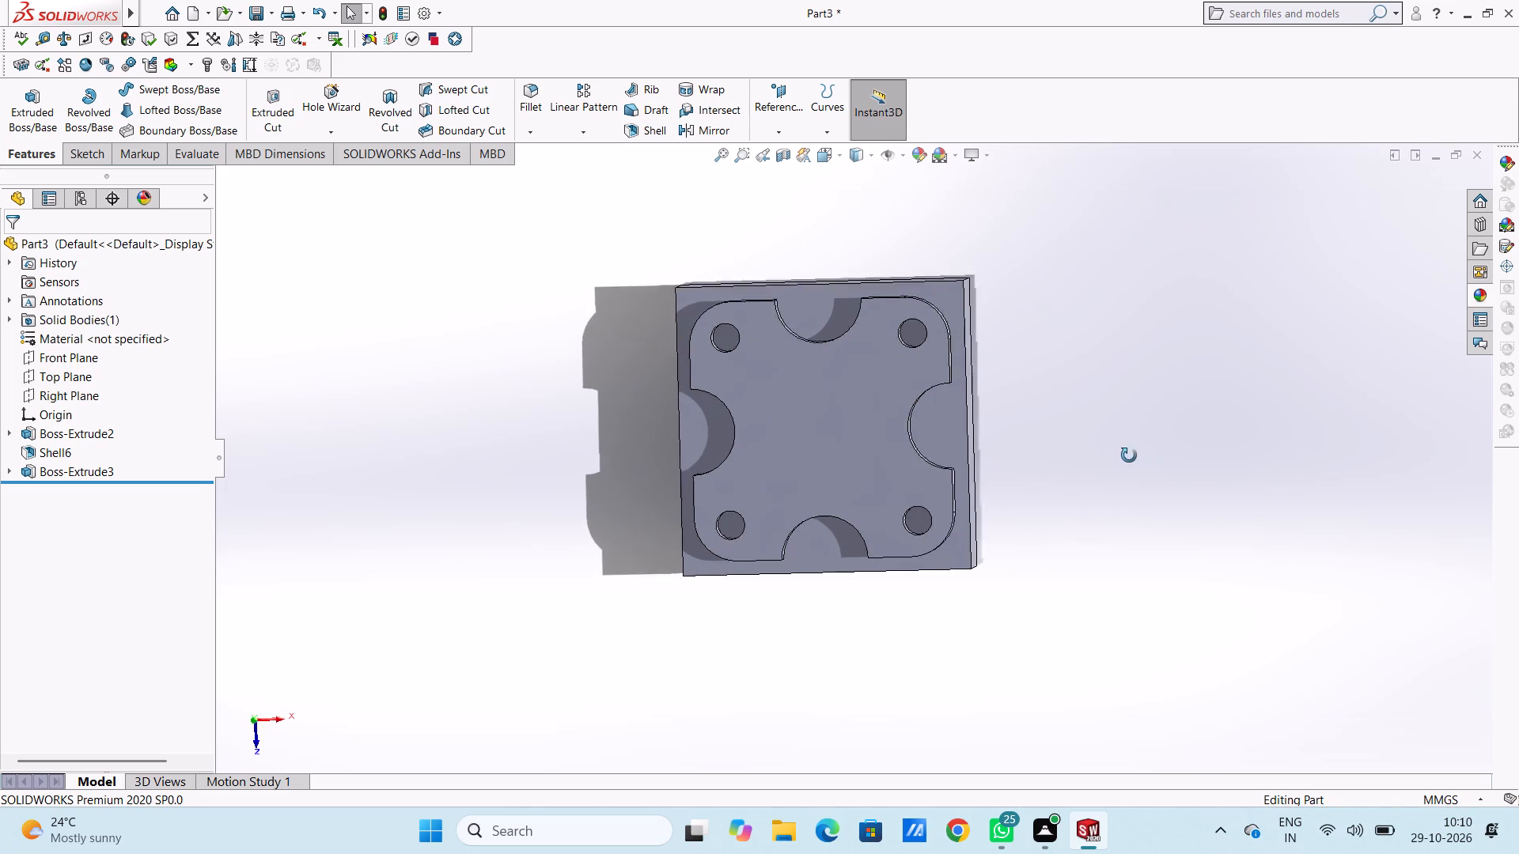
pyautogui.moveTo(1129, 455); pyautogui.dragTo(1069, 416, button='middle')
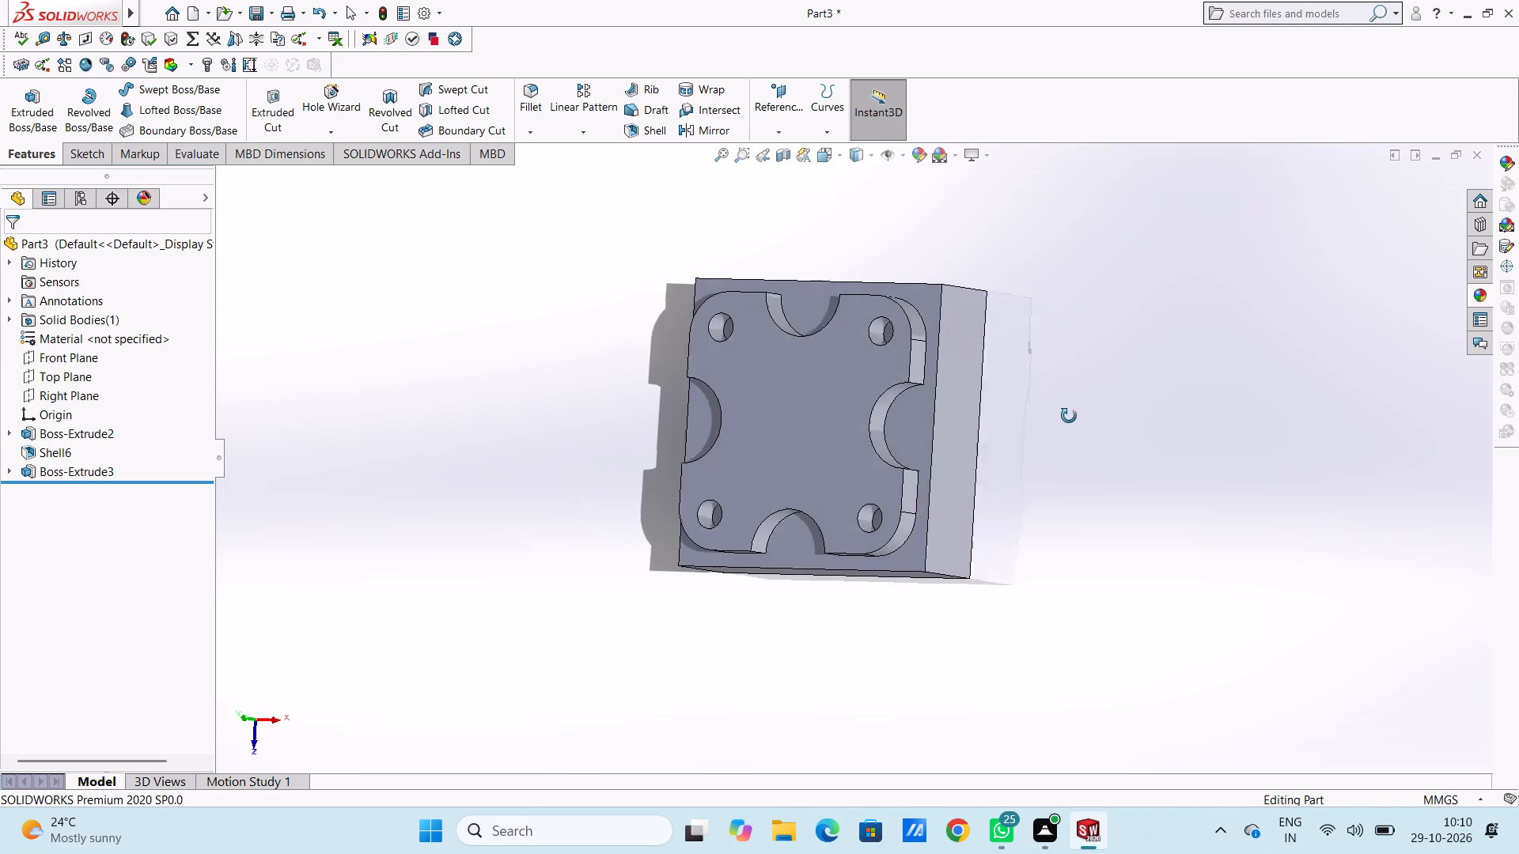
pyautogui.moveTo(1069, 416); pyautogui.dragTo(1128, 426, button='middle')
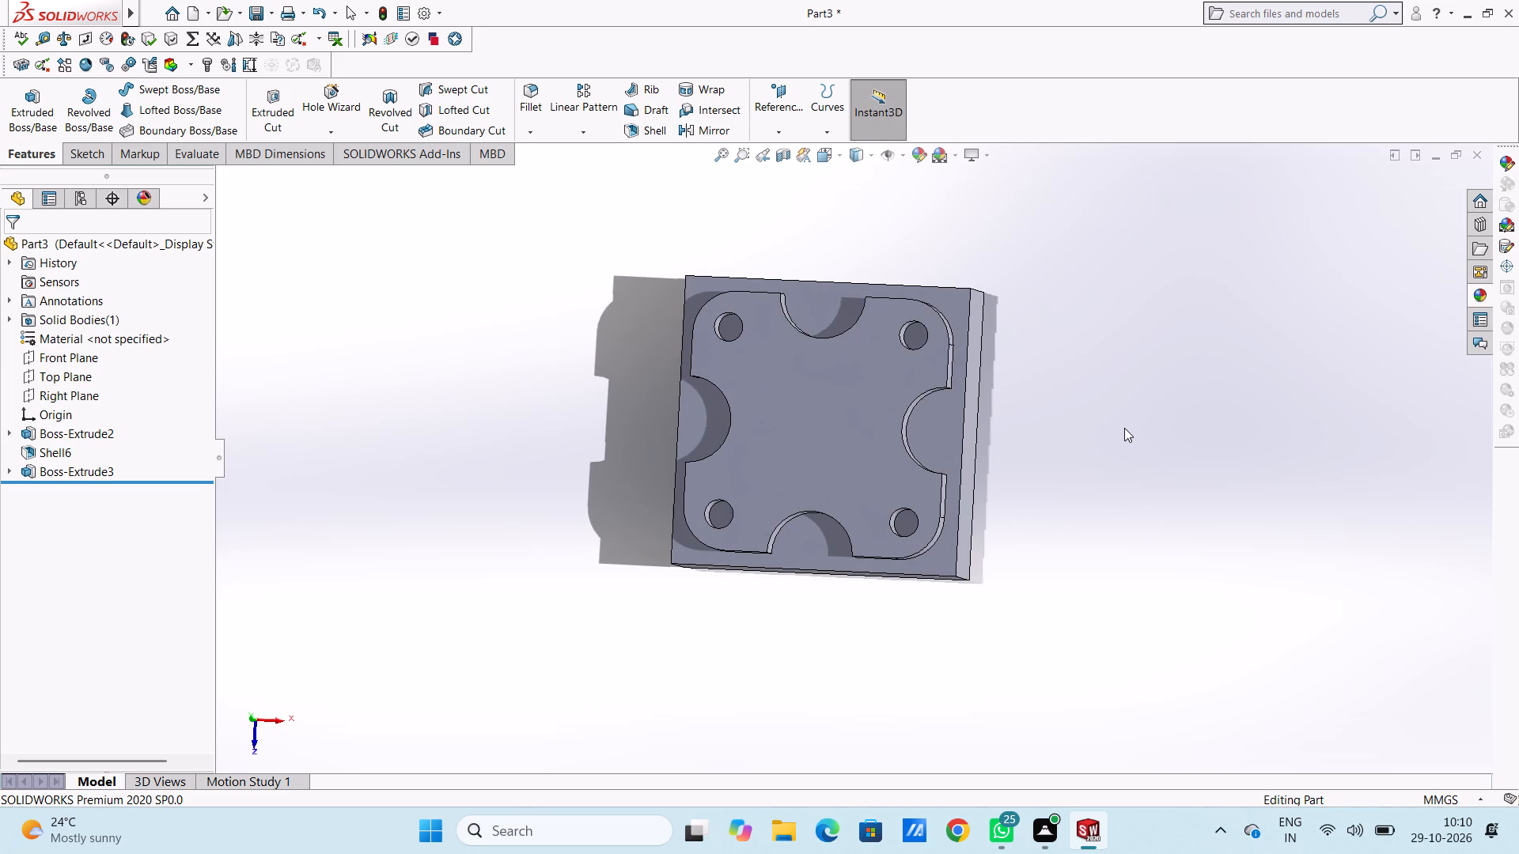
# Start a sketch on the notched plate's top face and draw four 5 mm radius circles concentric with the corner holes.
pyautogui.hotkey('ctrl', '5')
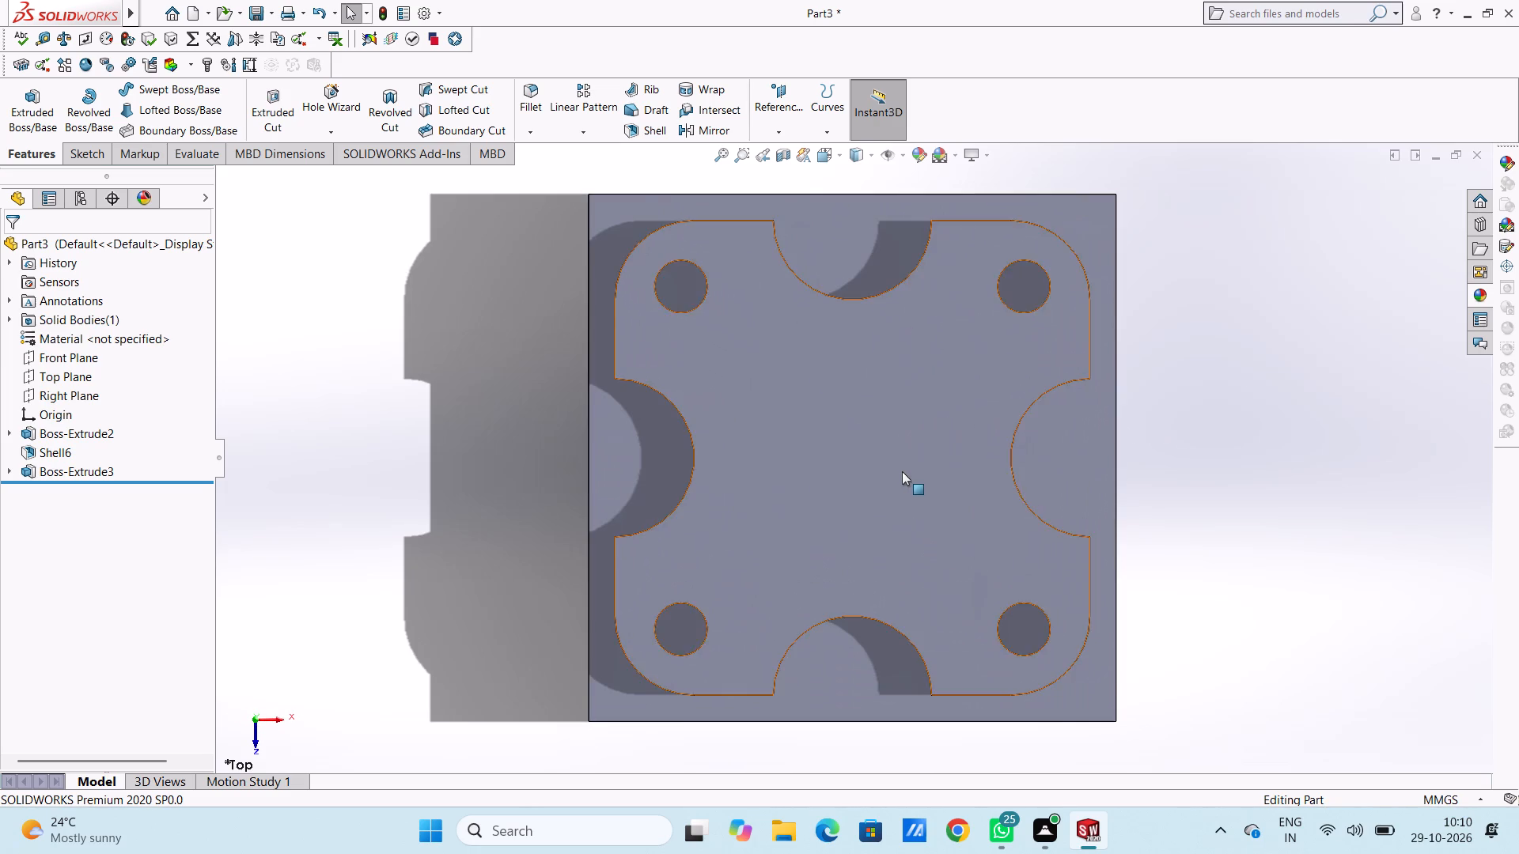
pyautogui.scroll(4, 897, 469)
pyautogui.click(840, 434)
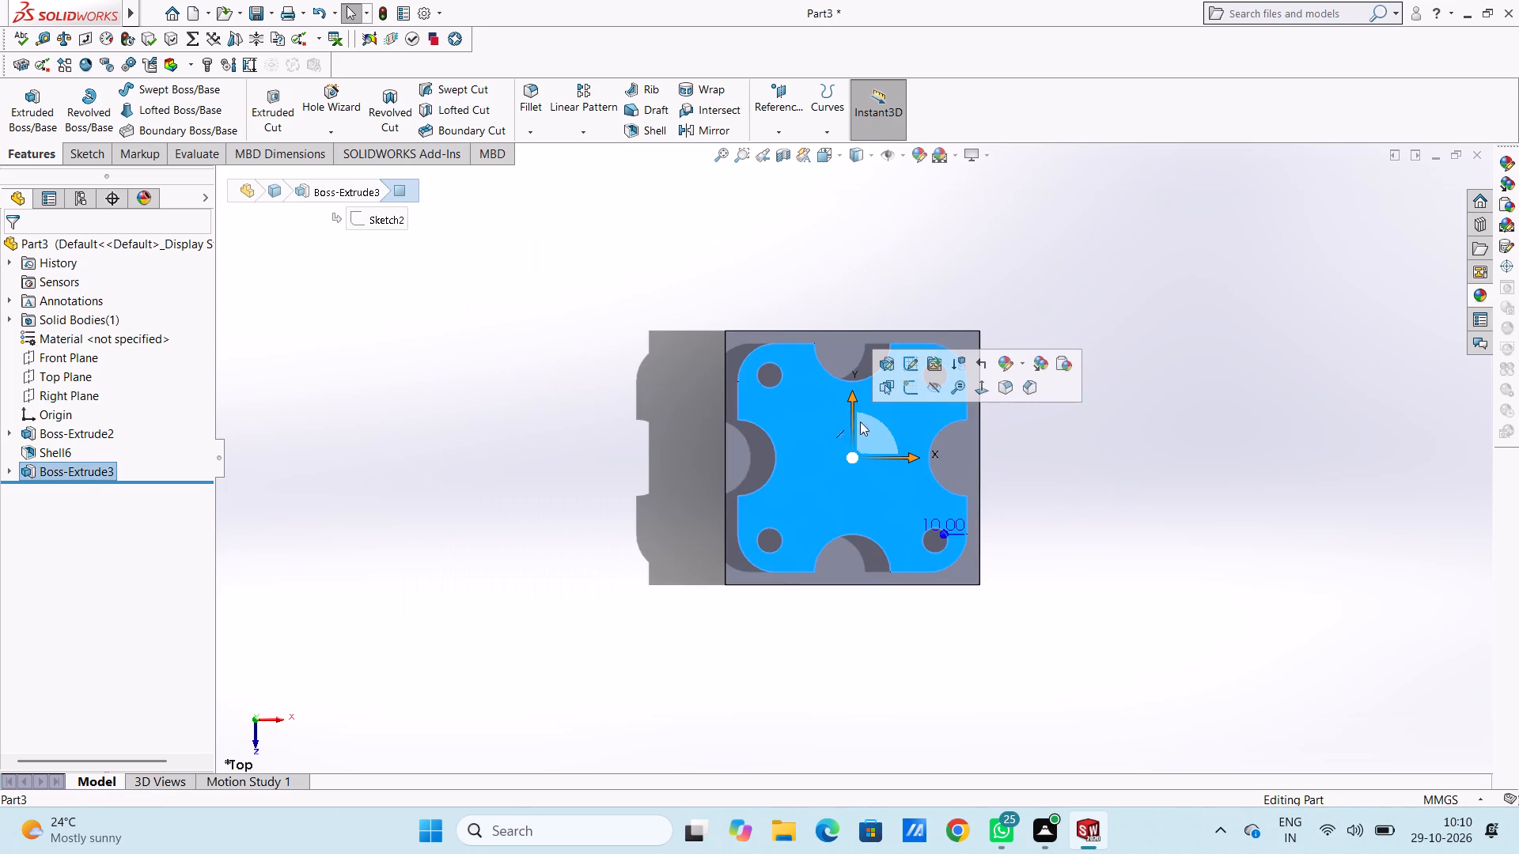
pyautogui.click(907, 395)
pyautogui.click(894, 297)
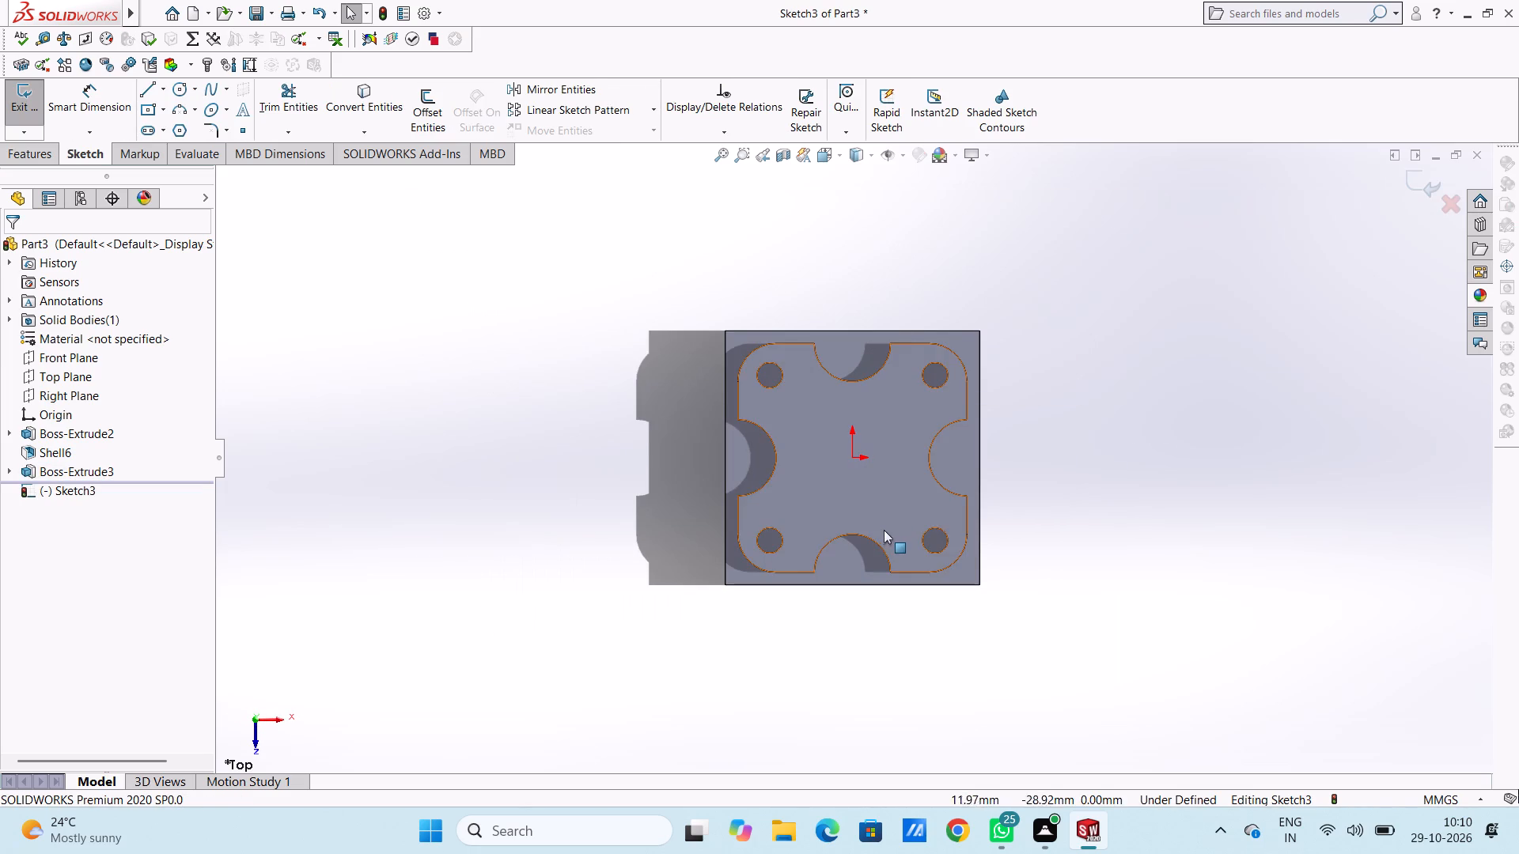
pyautogui.scroll(-3, 883, 482)
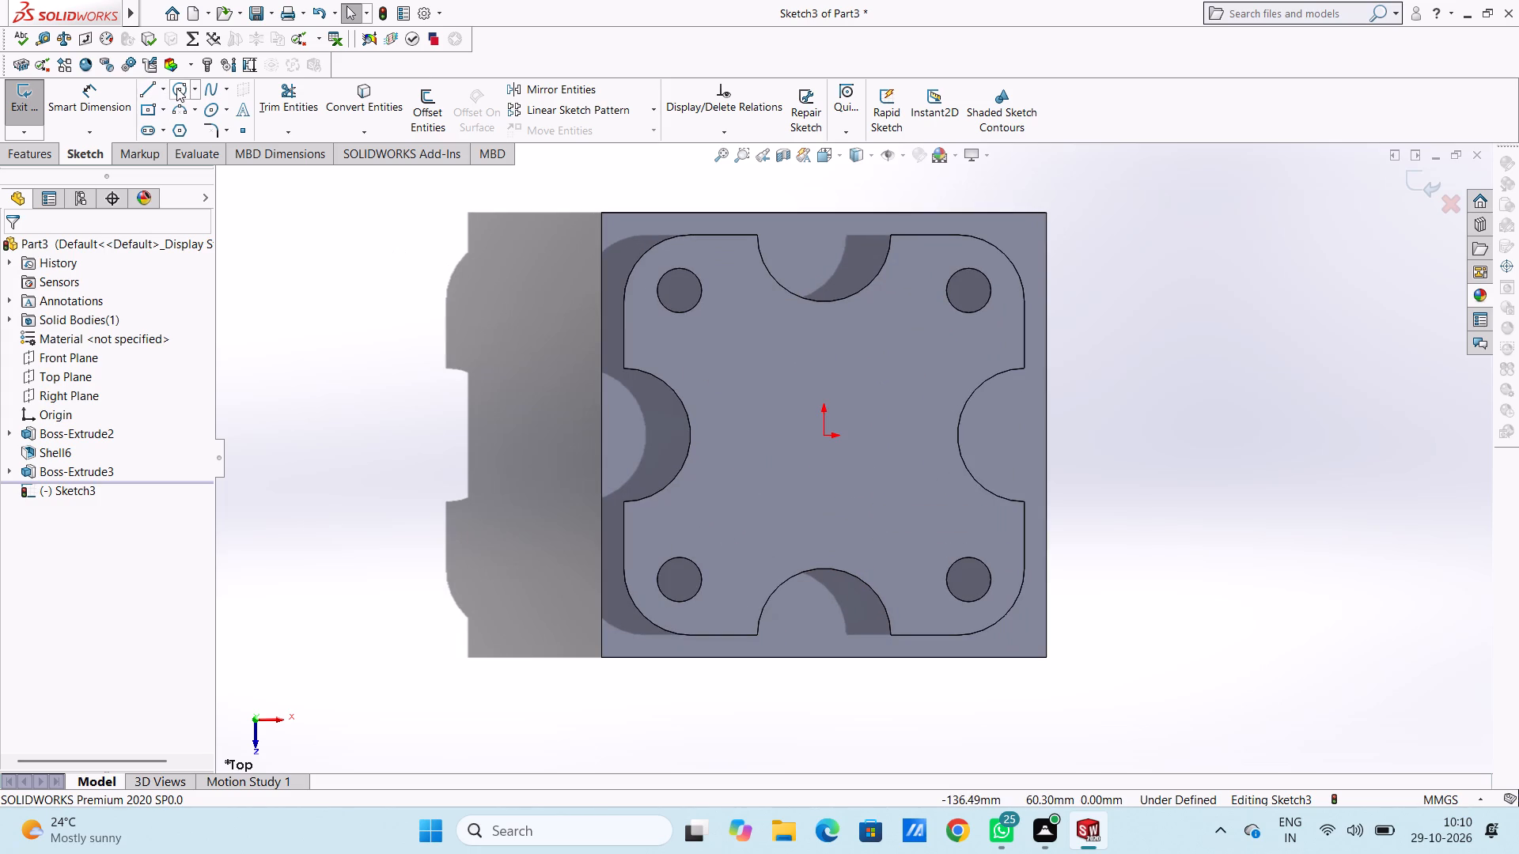
pyautogui.click(176, 88)
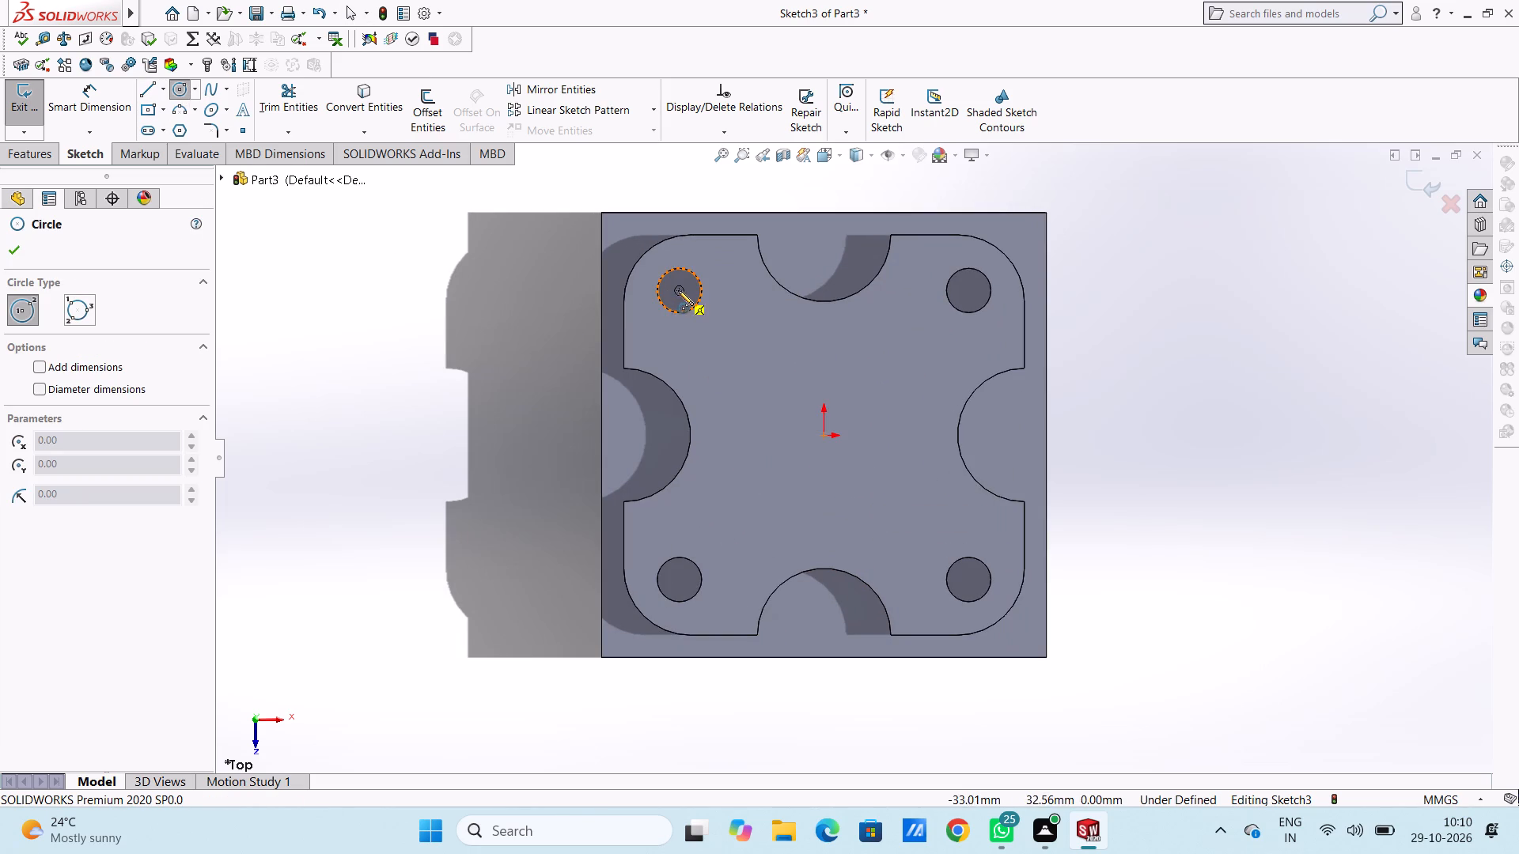
pyautogui.click(680, 289)
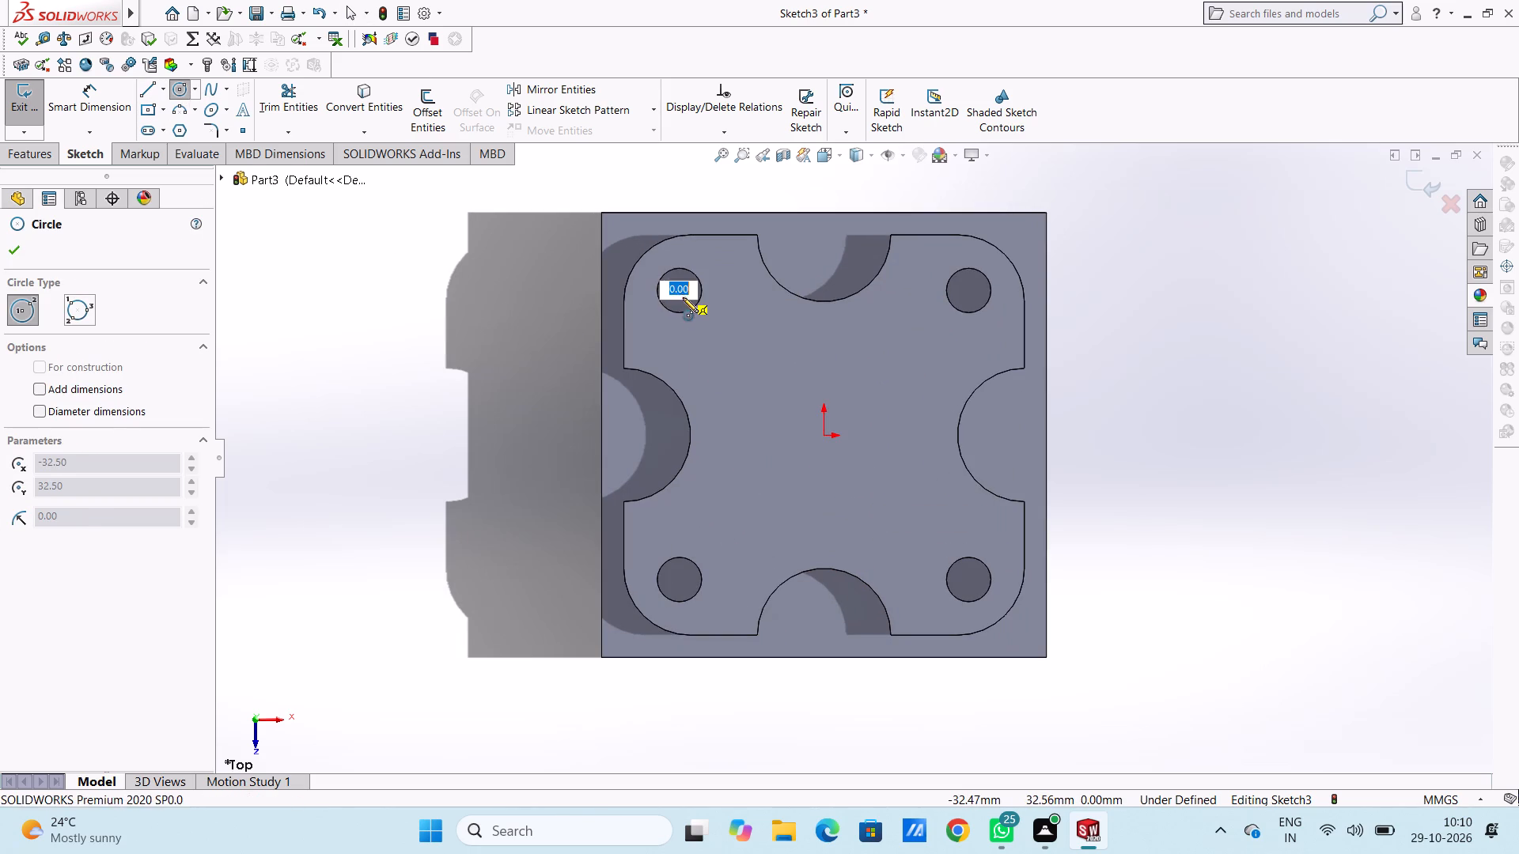
pyautogui.click(692, 311)
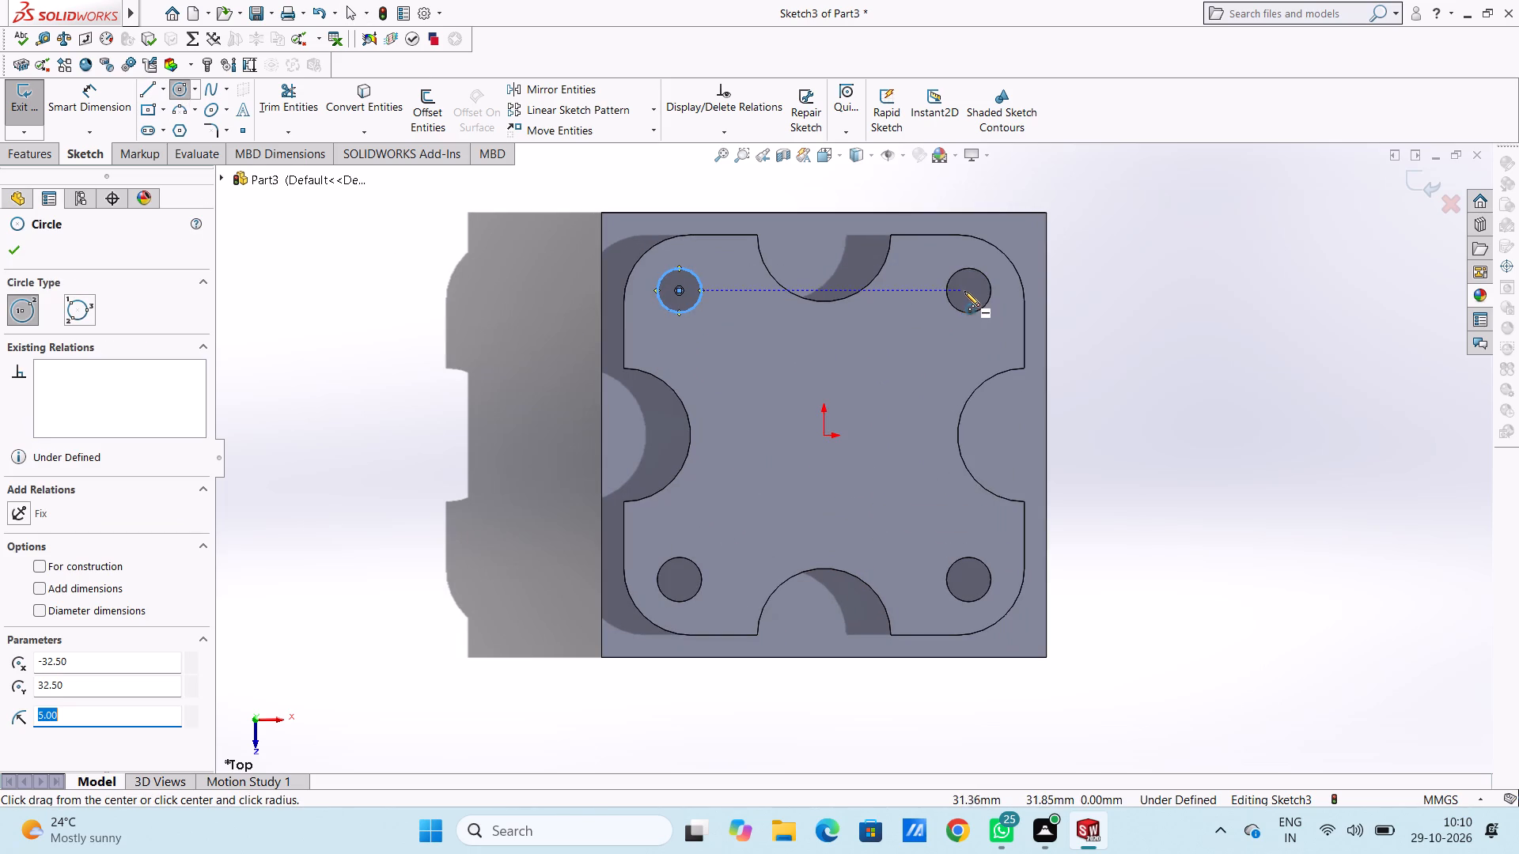
pyautogui.click(968, 290)
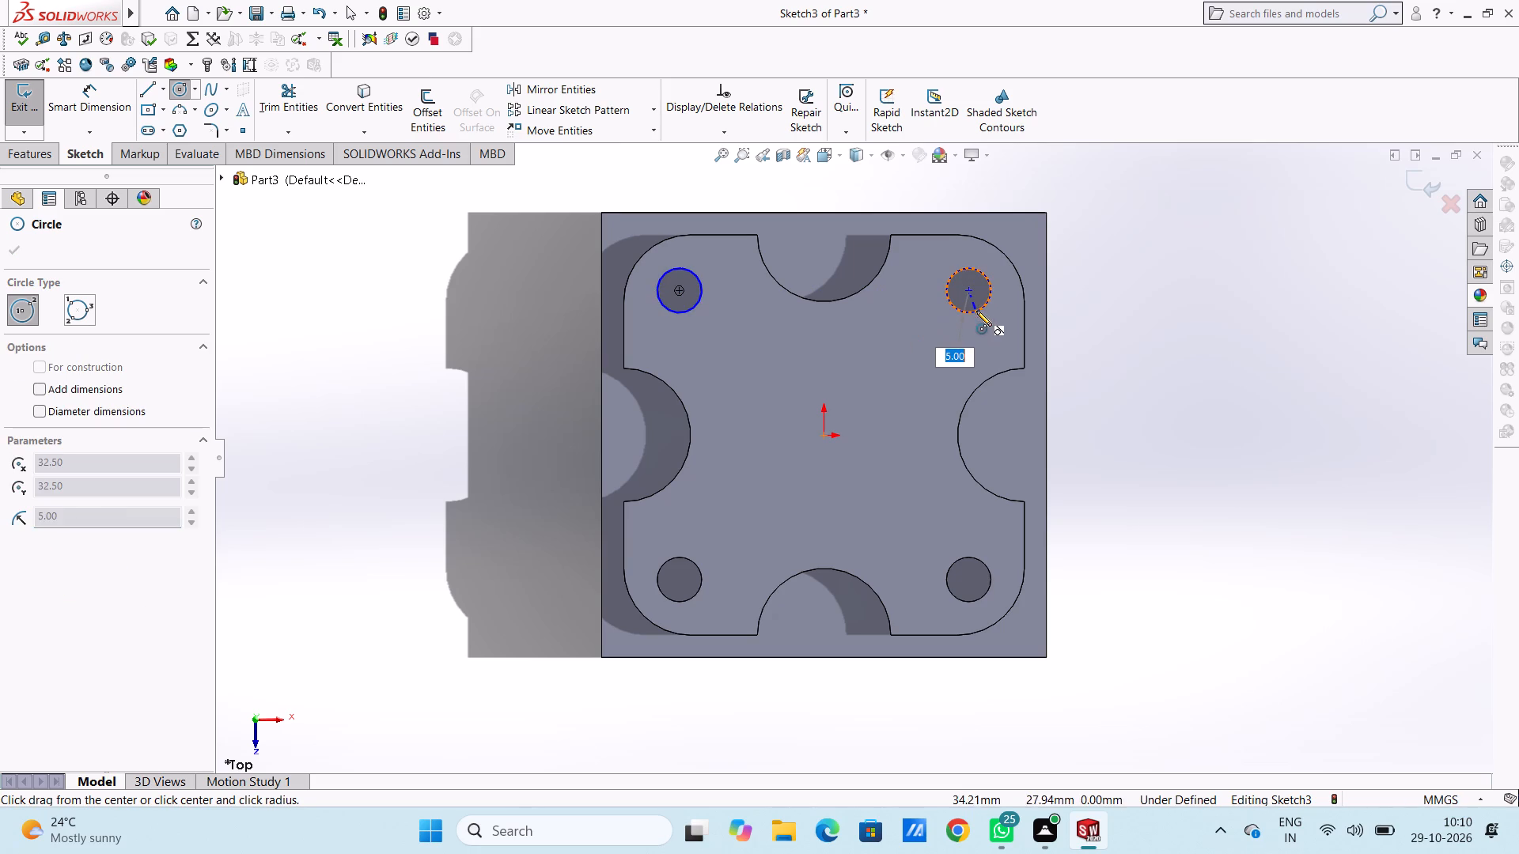
pyautogui.click(976, 311)
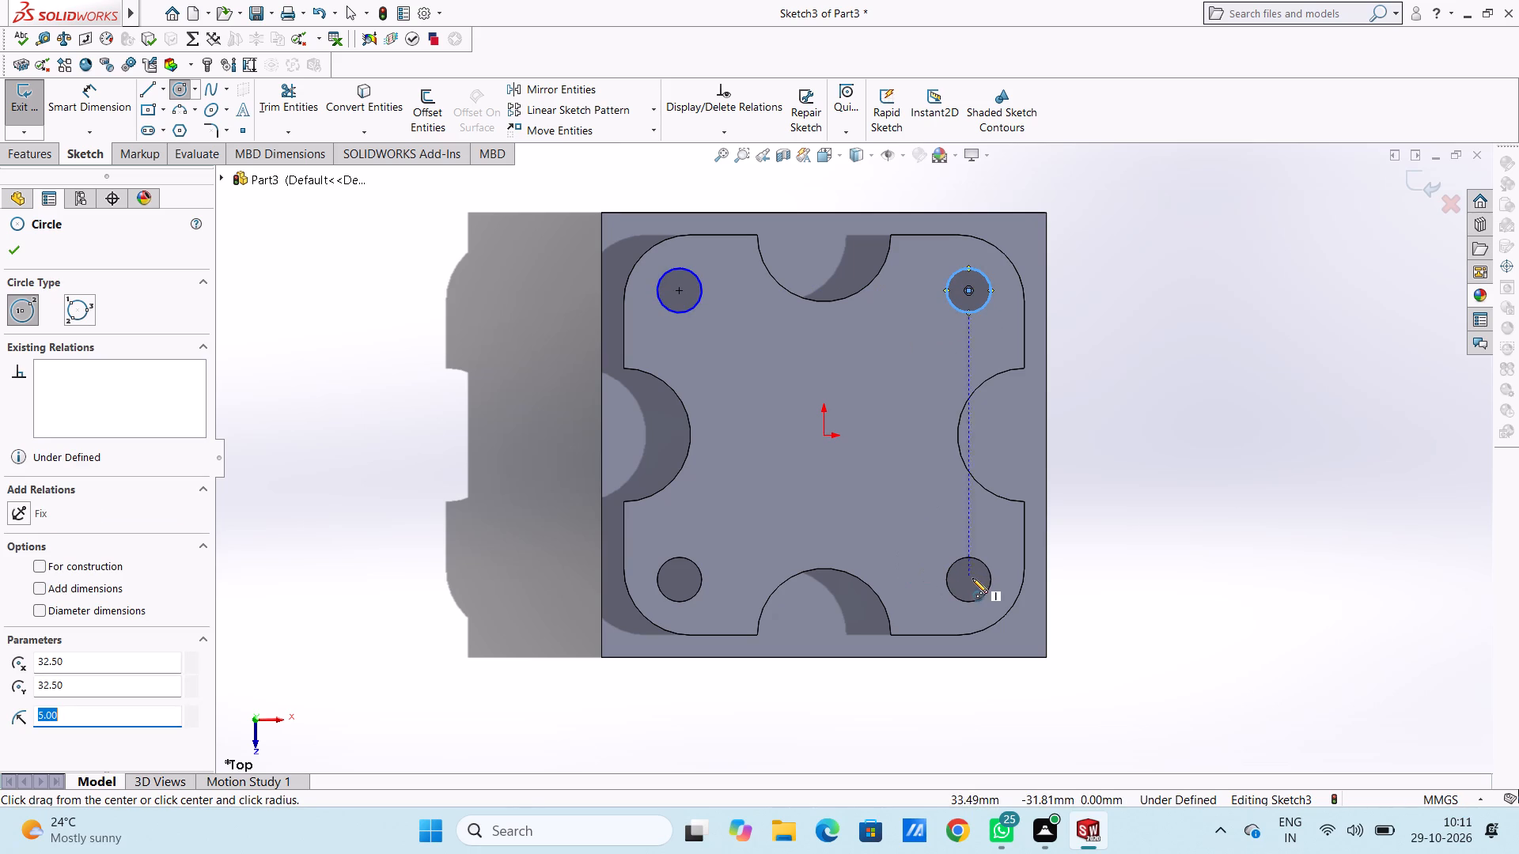
pyautogui.click(969, 580)
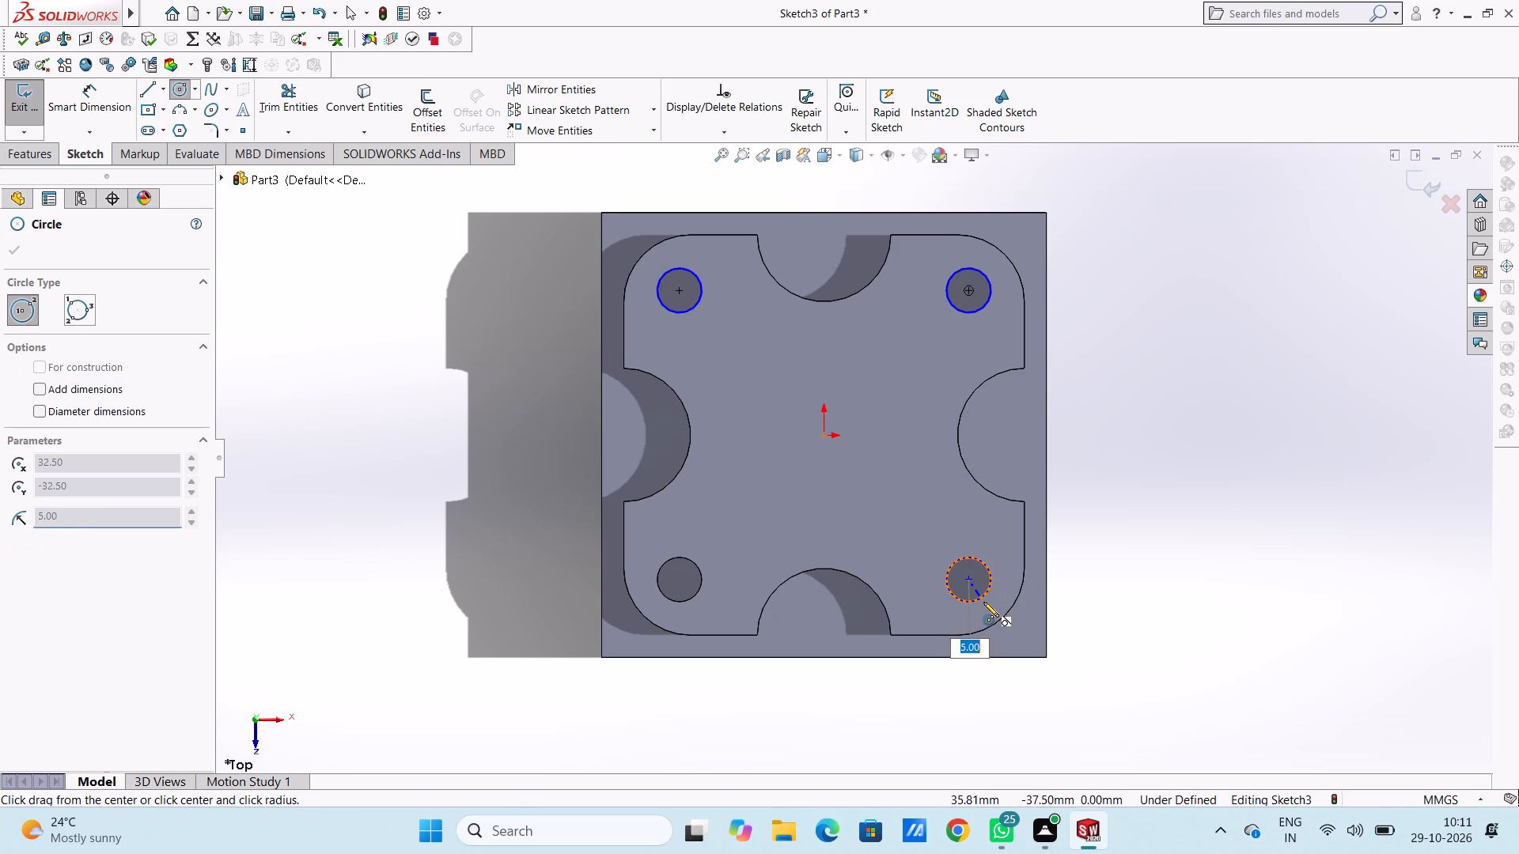
pyautogui.click(983, 602)
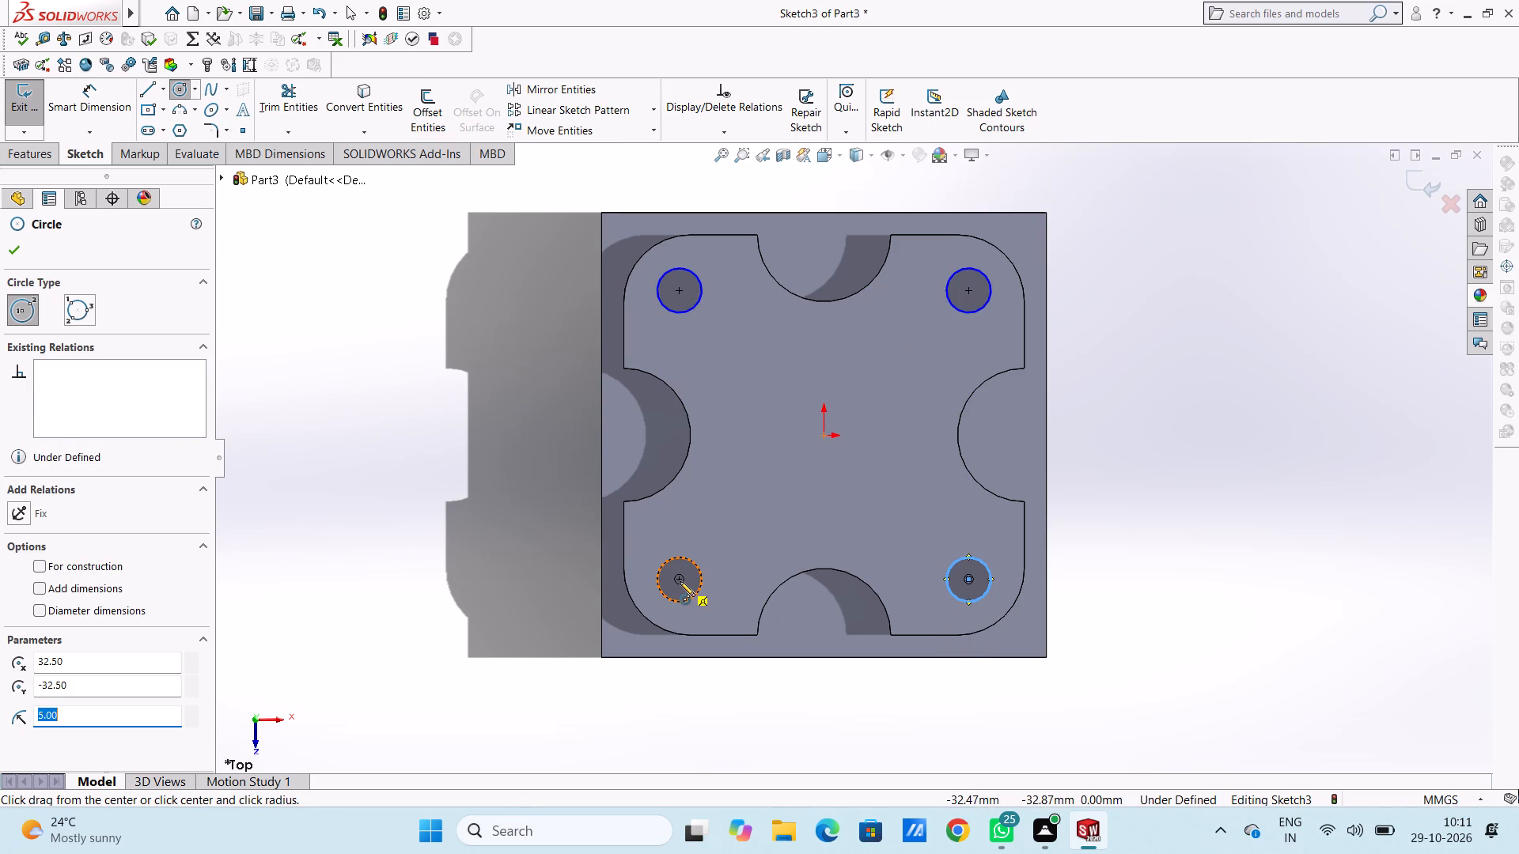
pyautogui.click(679, 581)
pyautogui.click(685, 599)
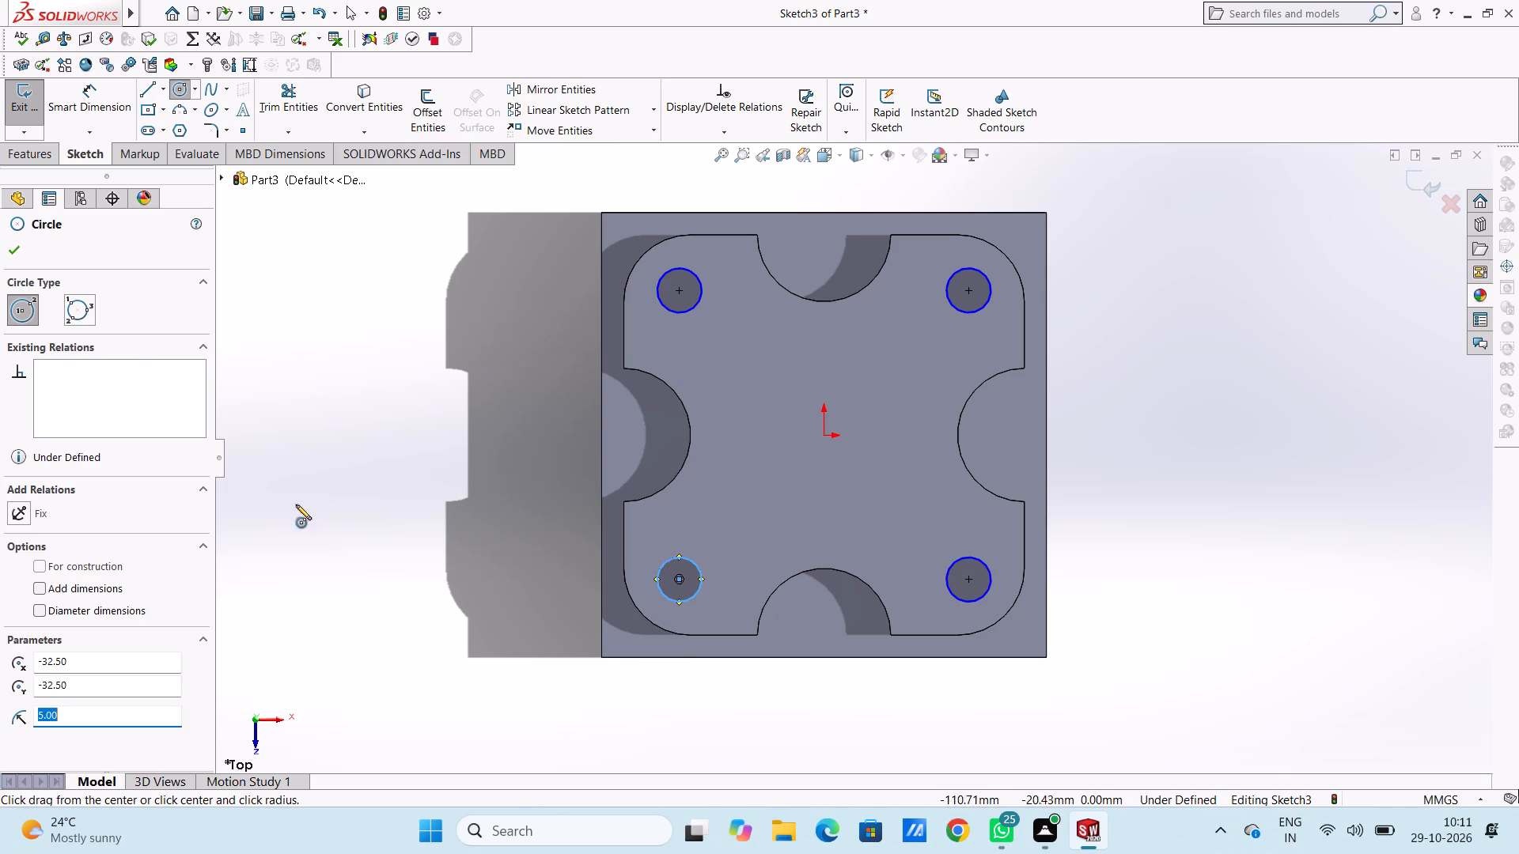
pyautogui.click(17, 254)
pyautogui.click(268, 304)
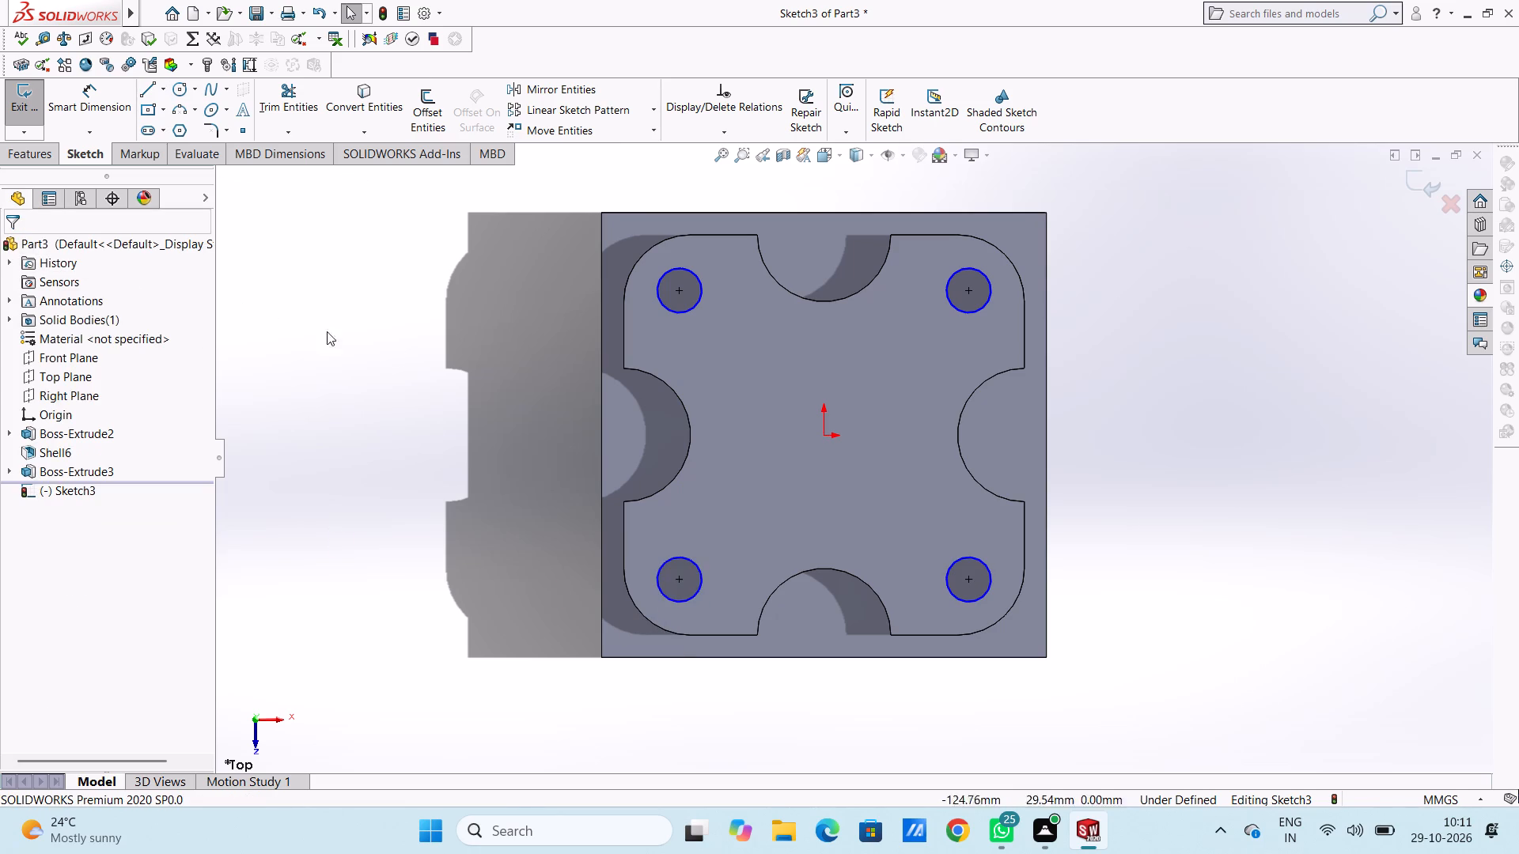
# Dimension the diameters of the two upper corner circles, accepting 10 mm for each.
pyautogui.scroll(3, 447, 346)
pyautogui.click(111, 107)
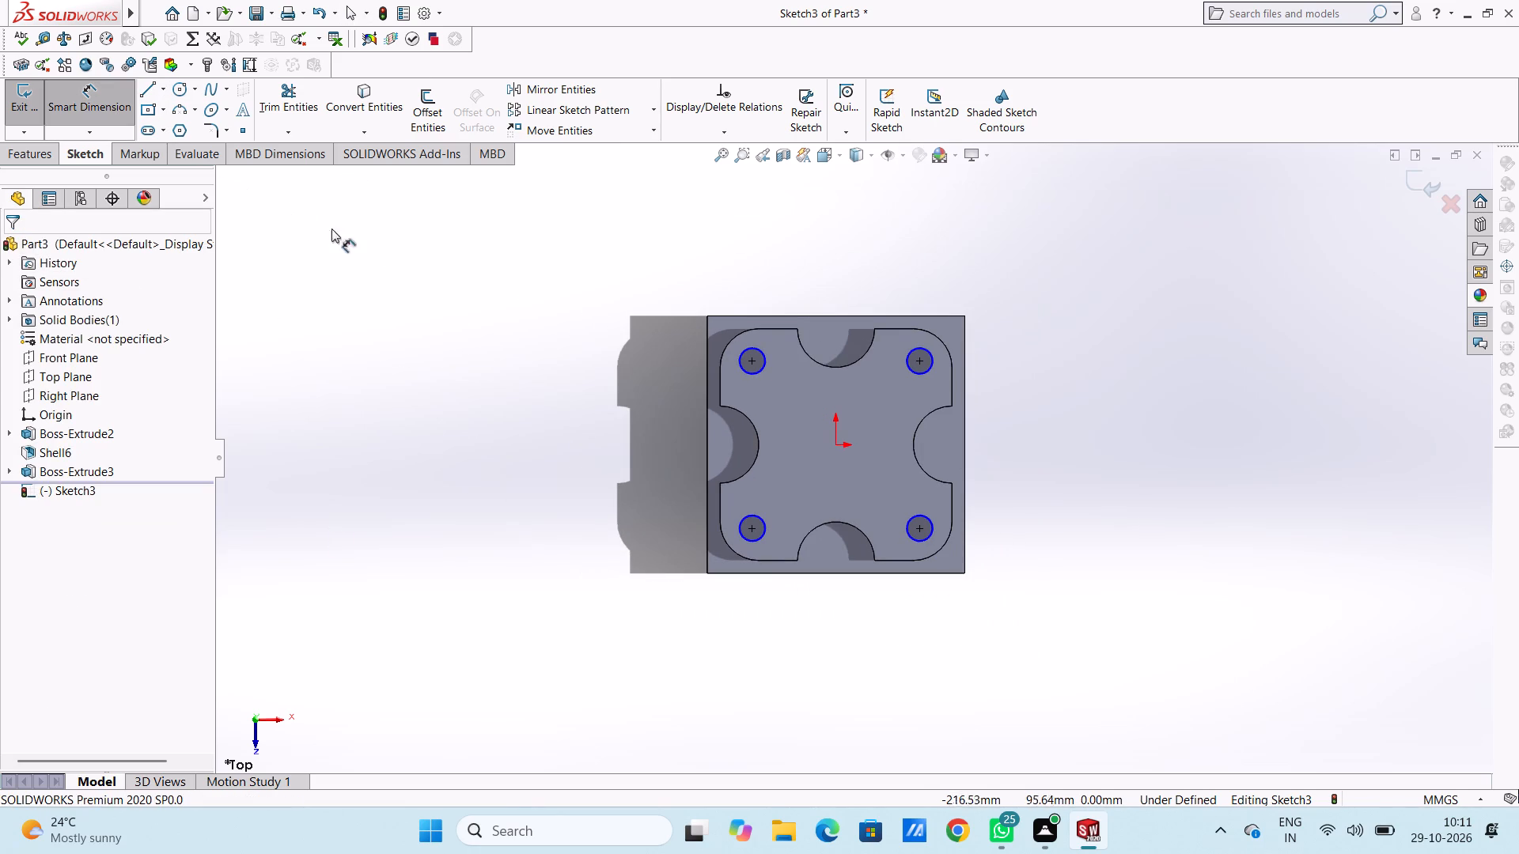
pyautogui.click(751, 373)
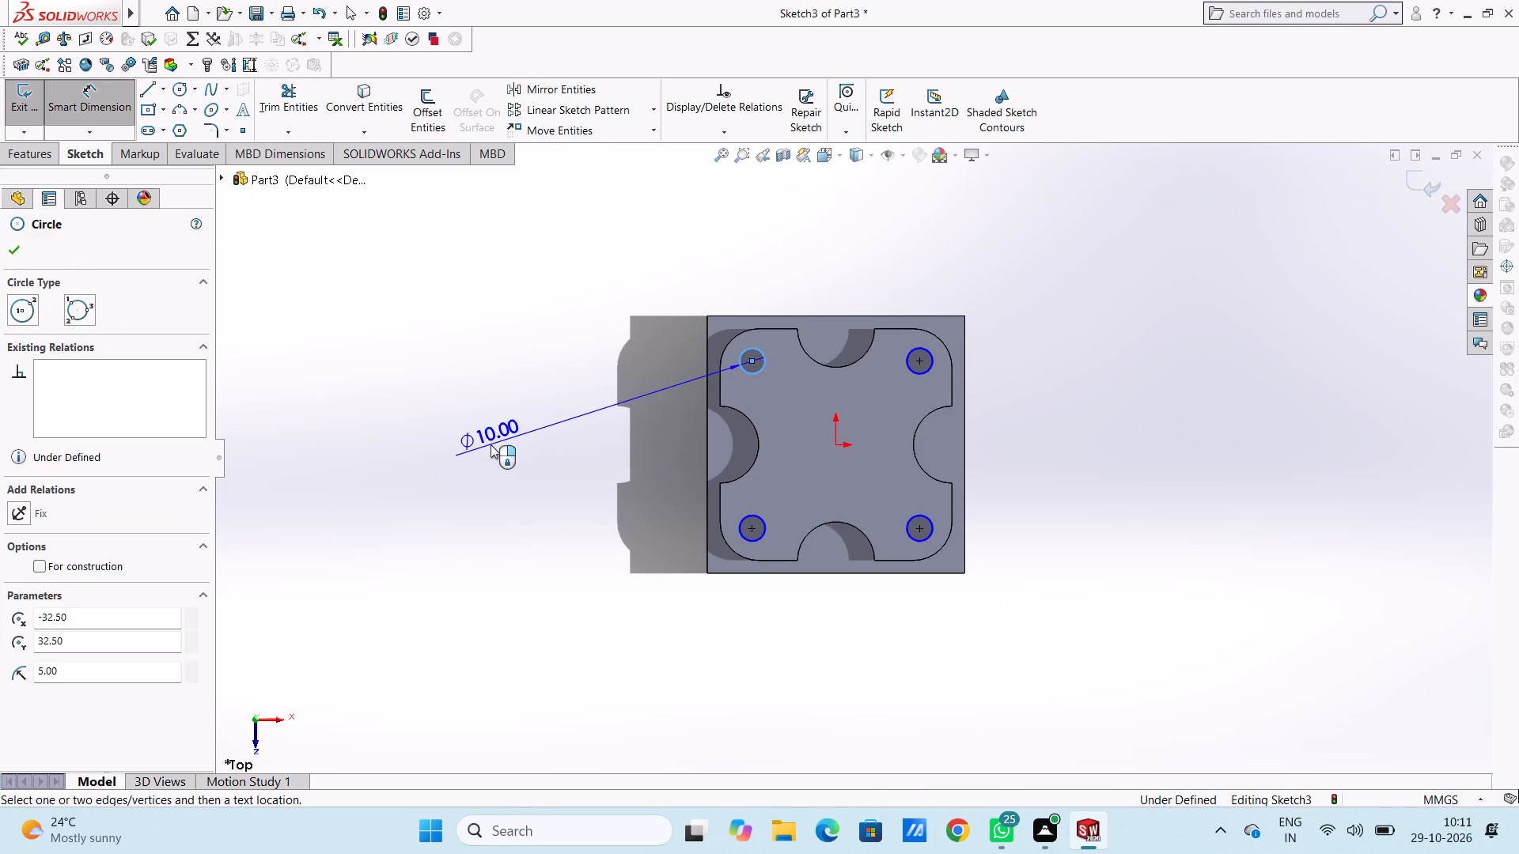
pyautogui.click(491, 444)
pyautogui.click(420, 415)
pyautogui.click(415, 376)
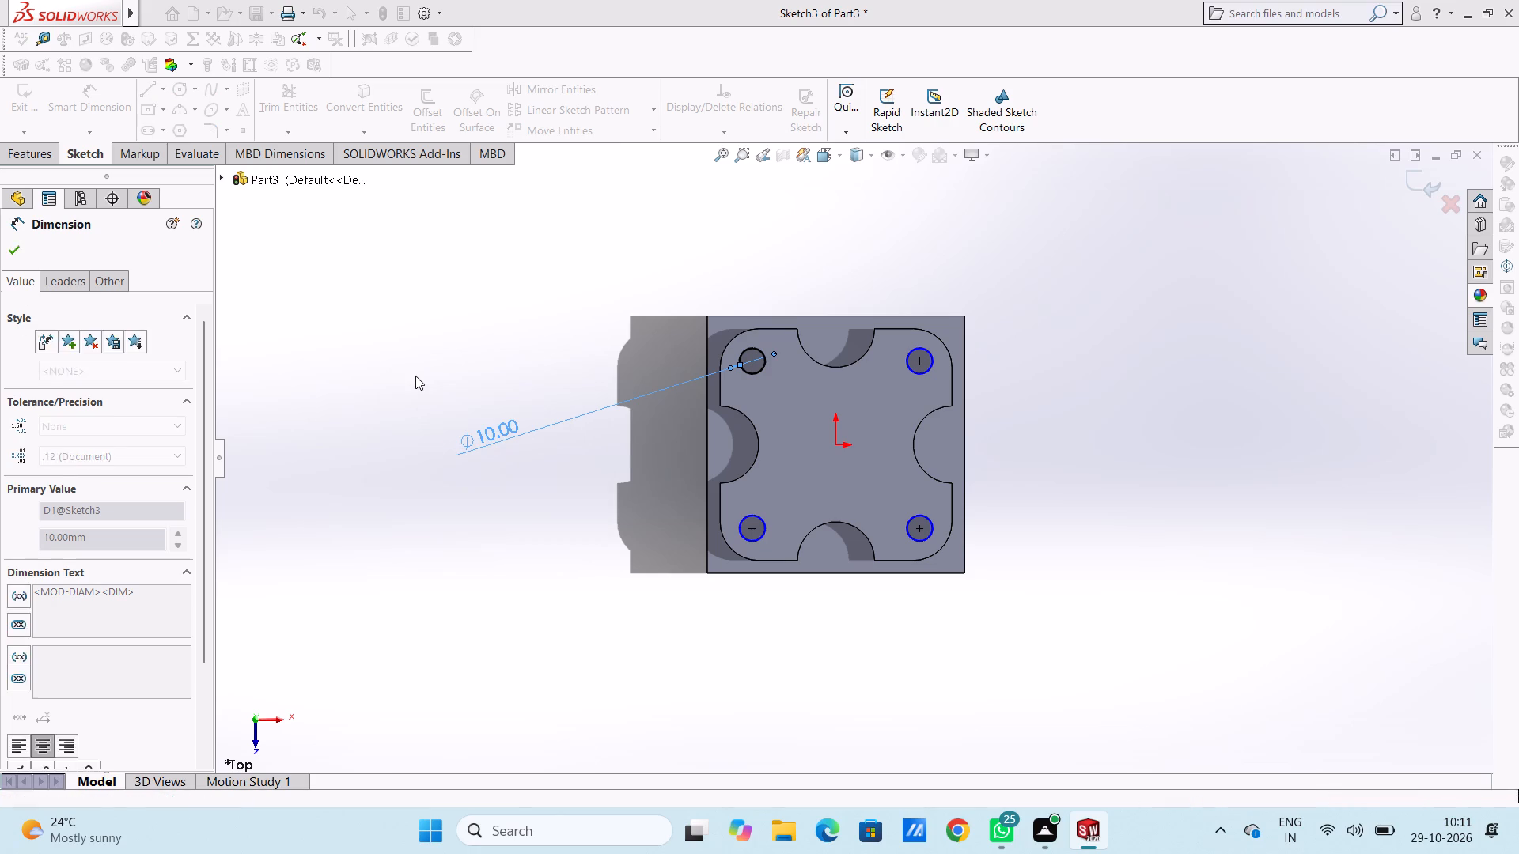
pyautogui.click(926, 372)
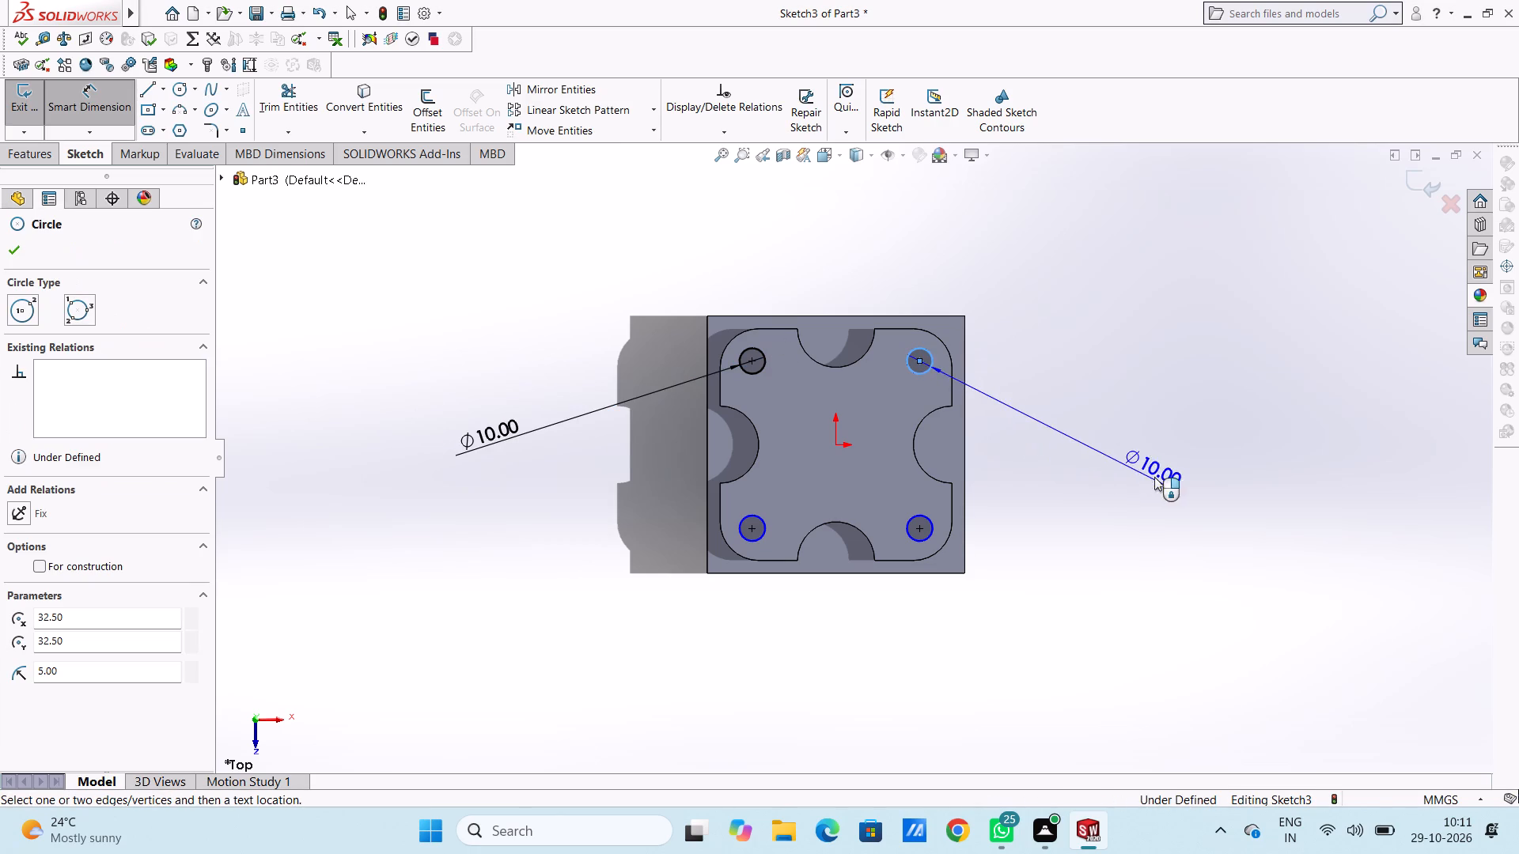
pyautogui.click(1150, 453)
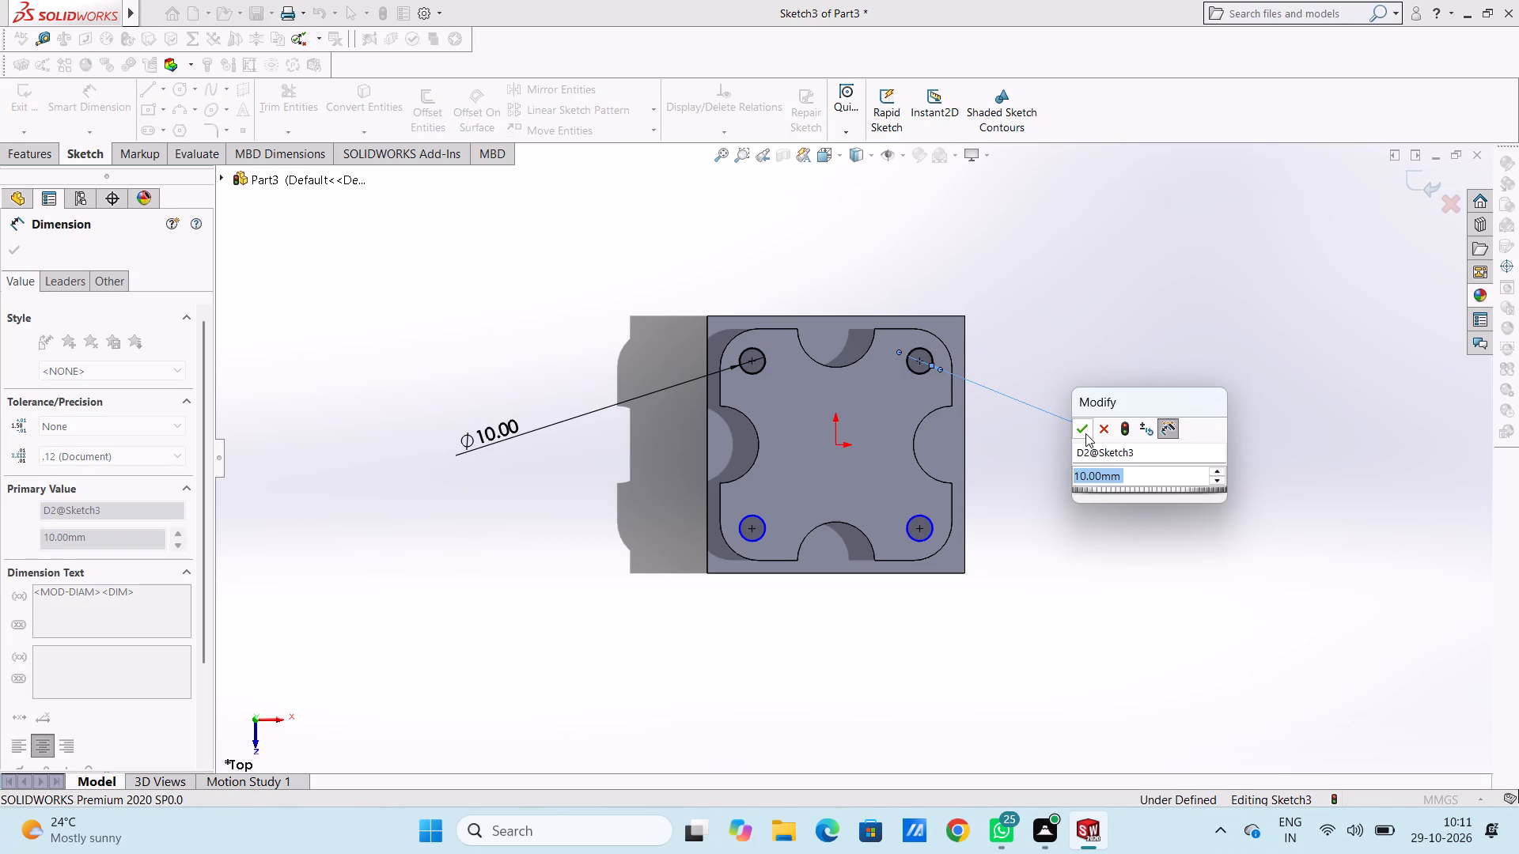
pyautogui.click(1085, 433)
pyautogui.click(1078, 382)
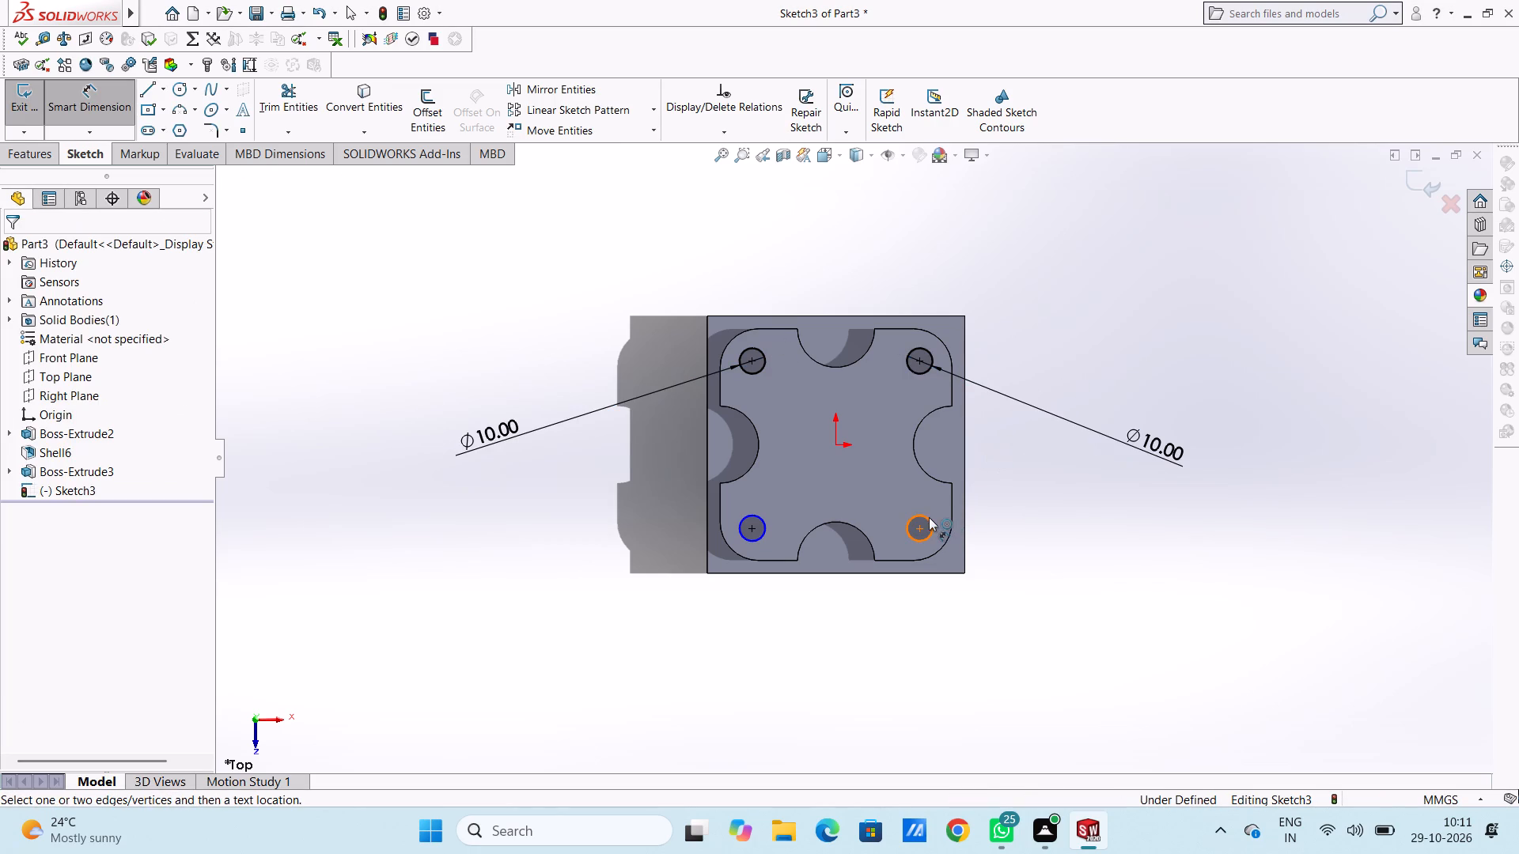
# Dimension the diameters of the two lower corner circles, accepting 10 mm for each.
pyautogui.click(929, 517)
pyautogui.click(1142, 395)
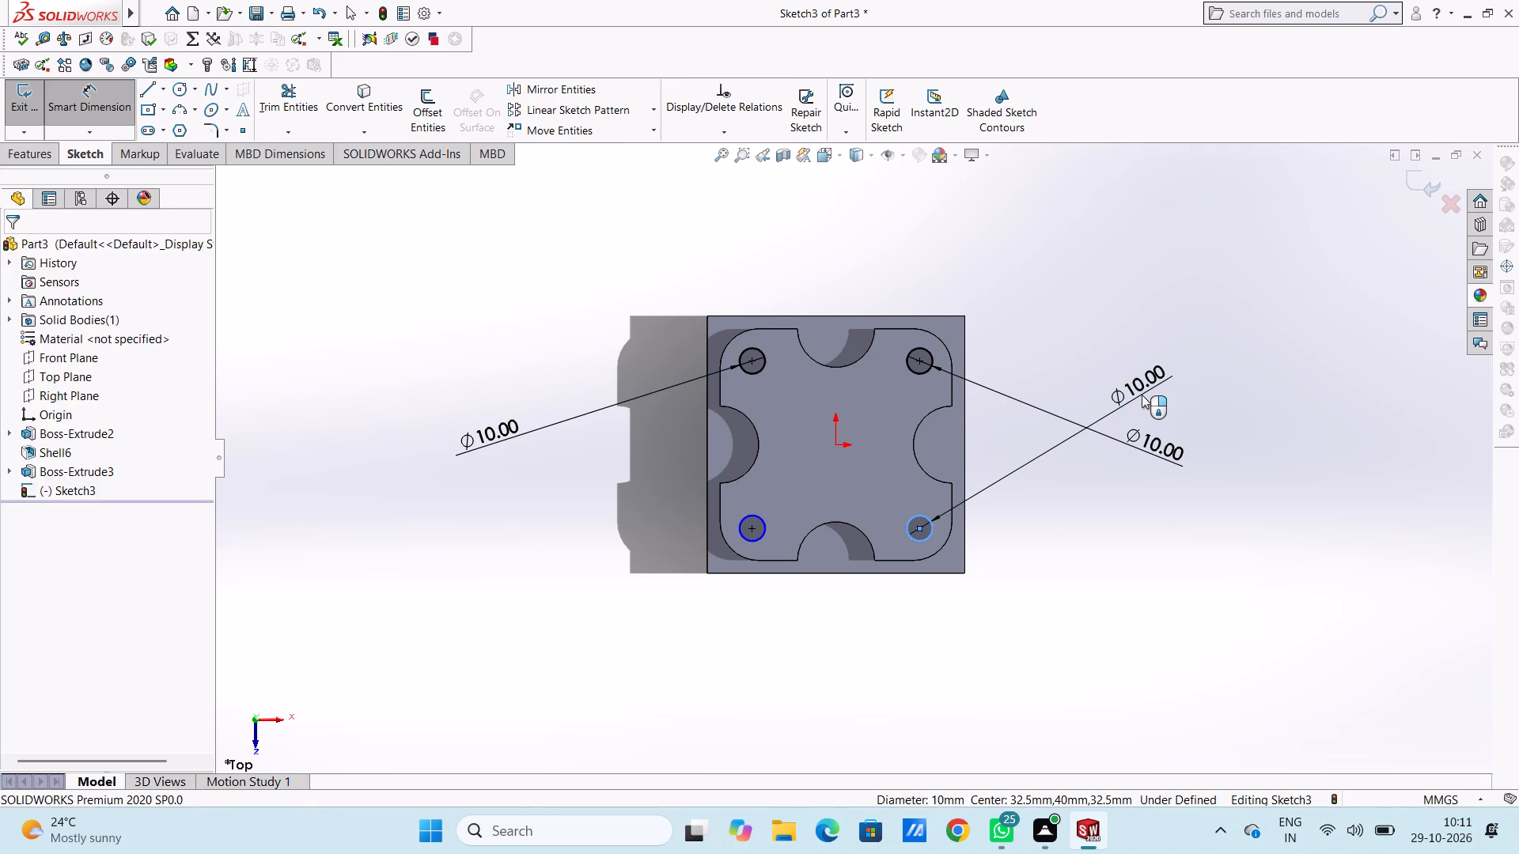
pyautogui.click(1073, 371)
pyautogui.click(1021, 379)
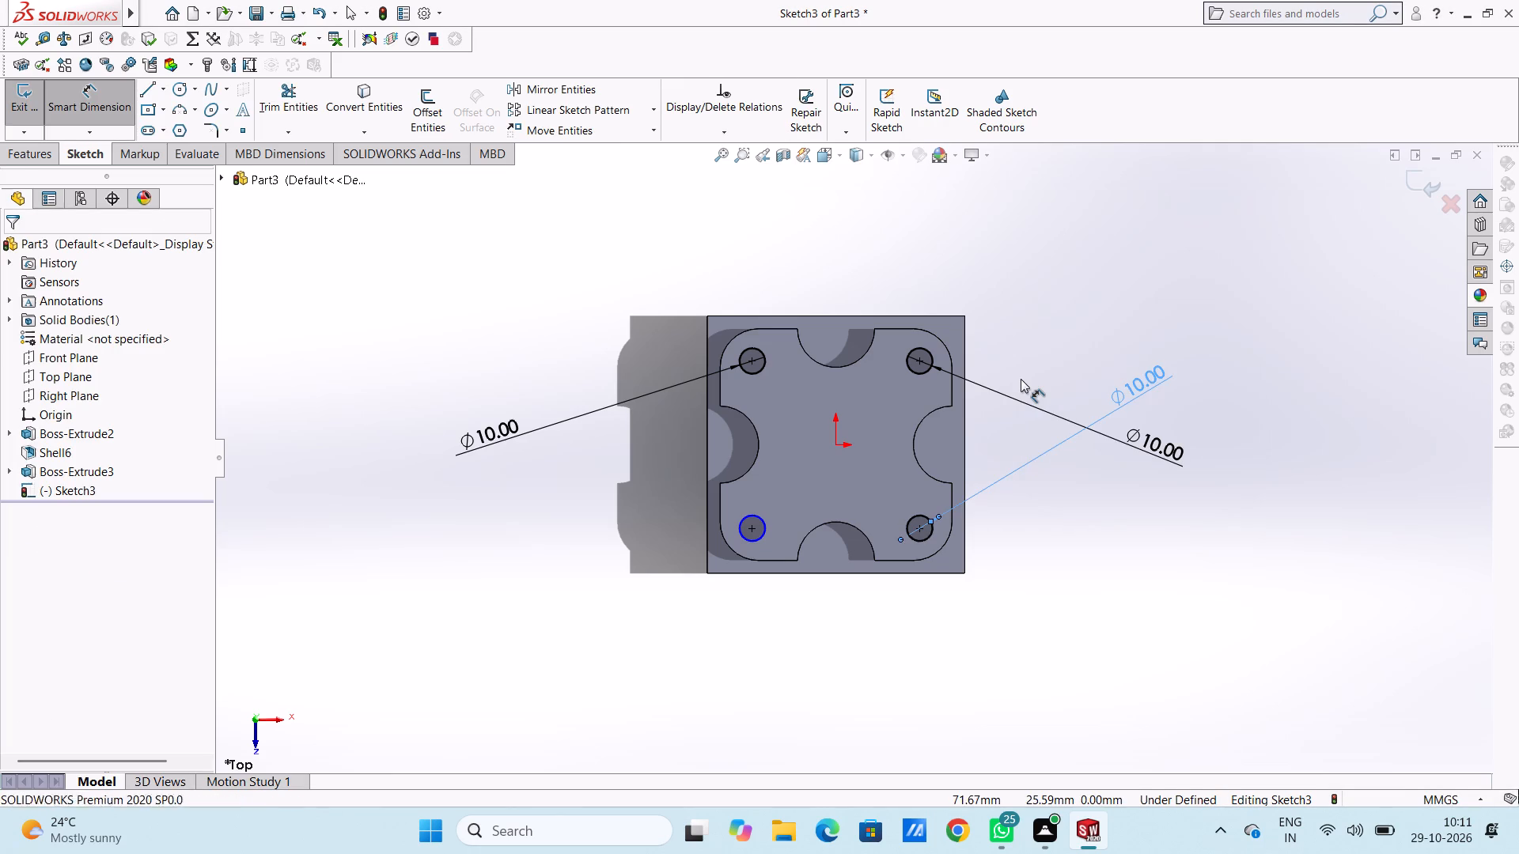
pyautogui.click(754, 513)
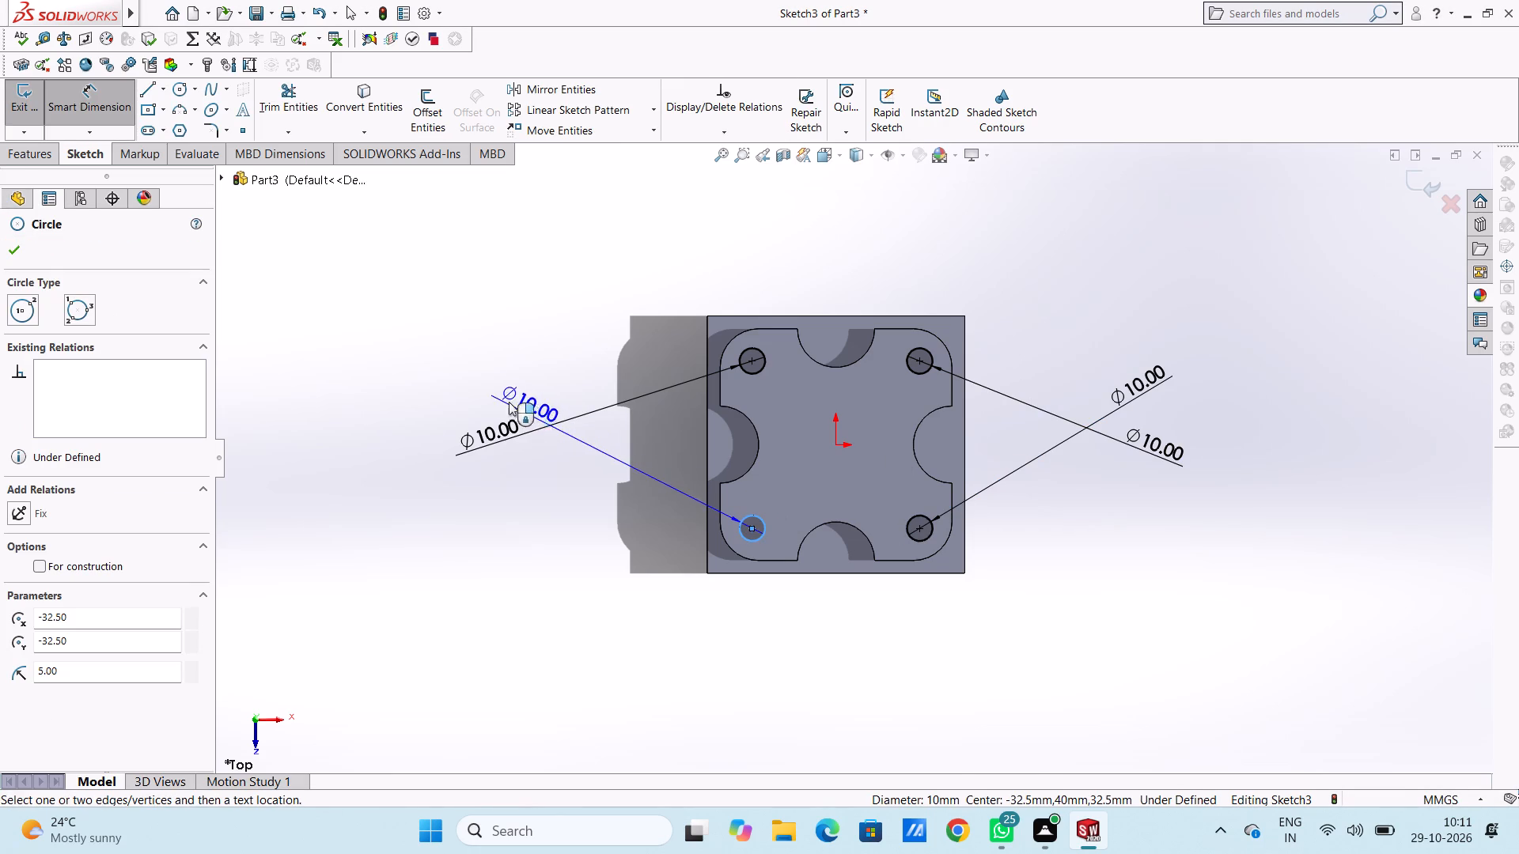
pyautogui.click(496, 387)
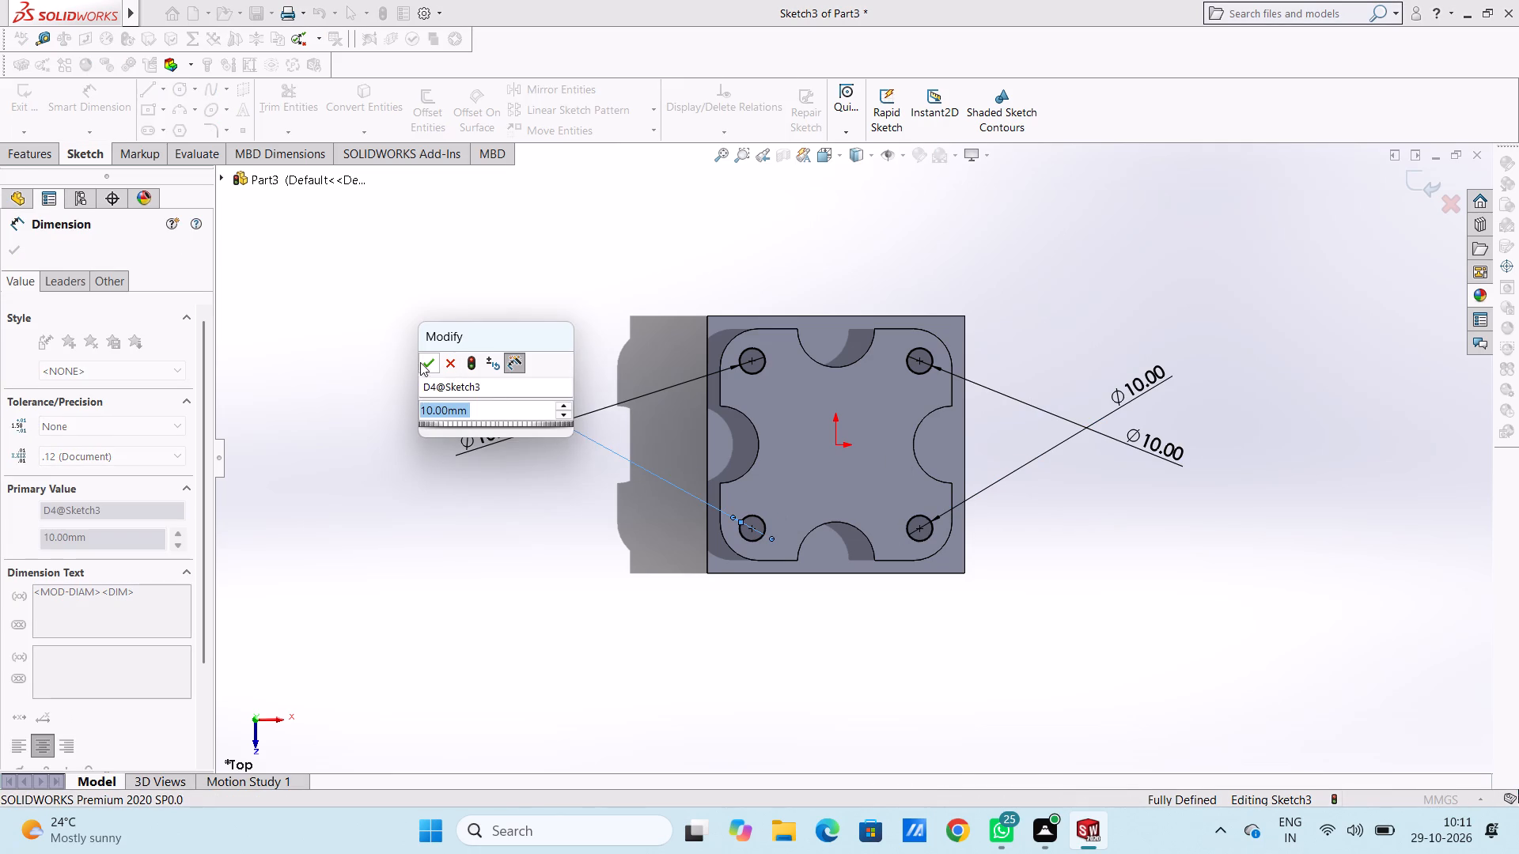
pyautogui.click(420, 362)
pyautogui.click(411, 409)
# Cut-extrude the four corner circles through the whole block using the Through All end condition.
pyautogui.scroll(1, 585, 600)
pyautogui.moveTo(585, 586); pyautogui.dragTo(532, 458, button='middle')
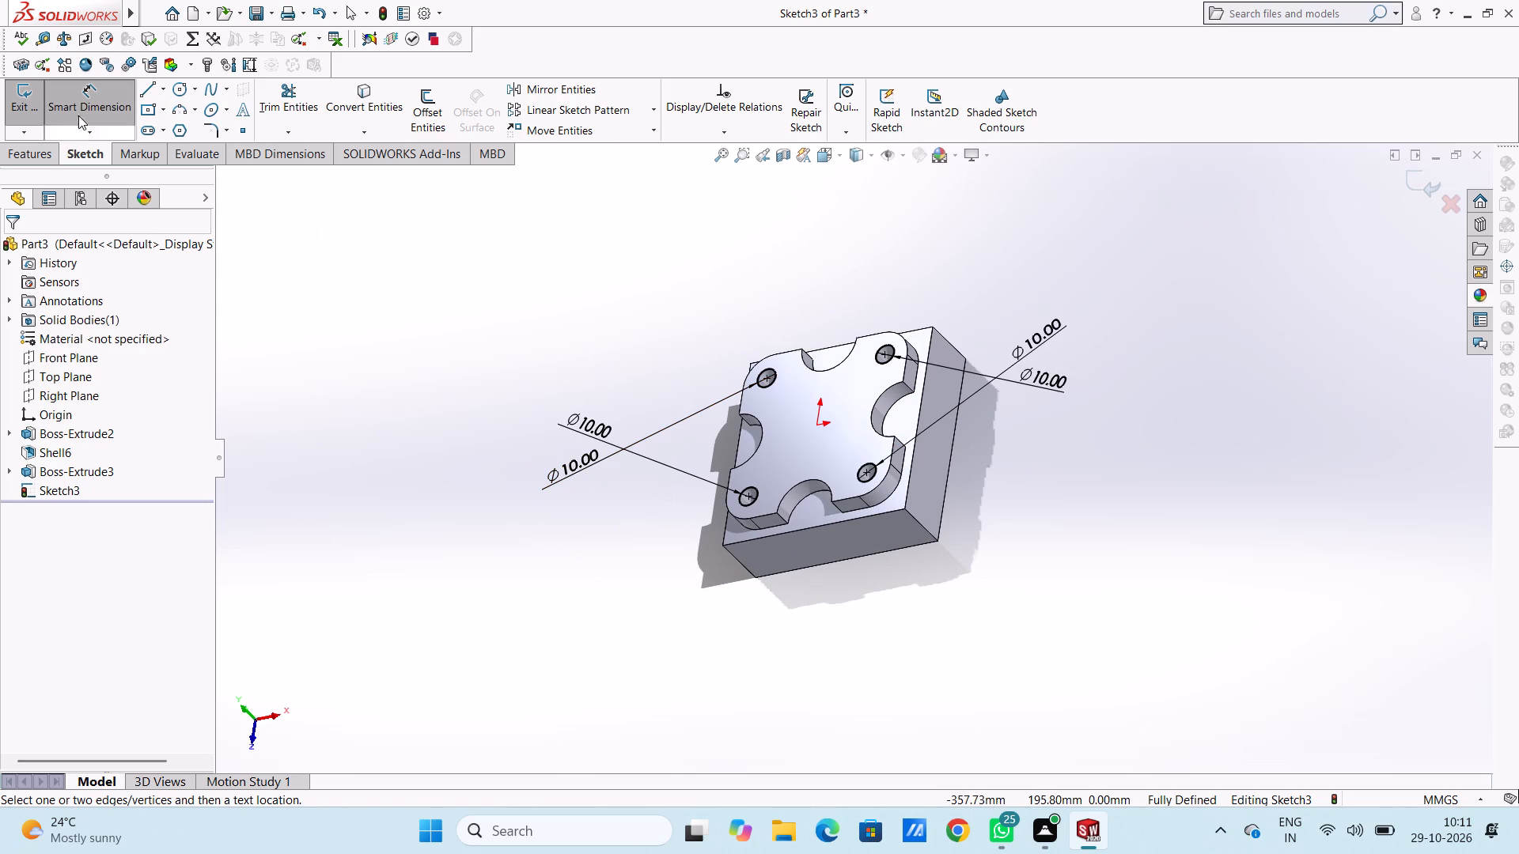
pyautogui.click(86, 100)
pyautogui.click(36, 156)
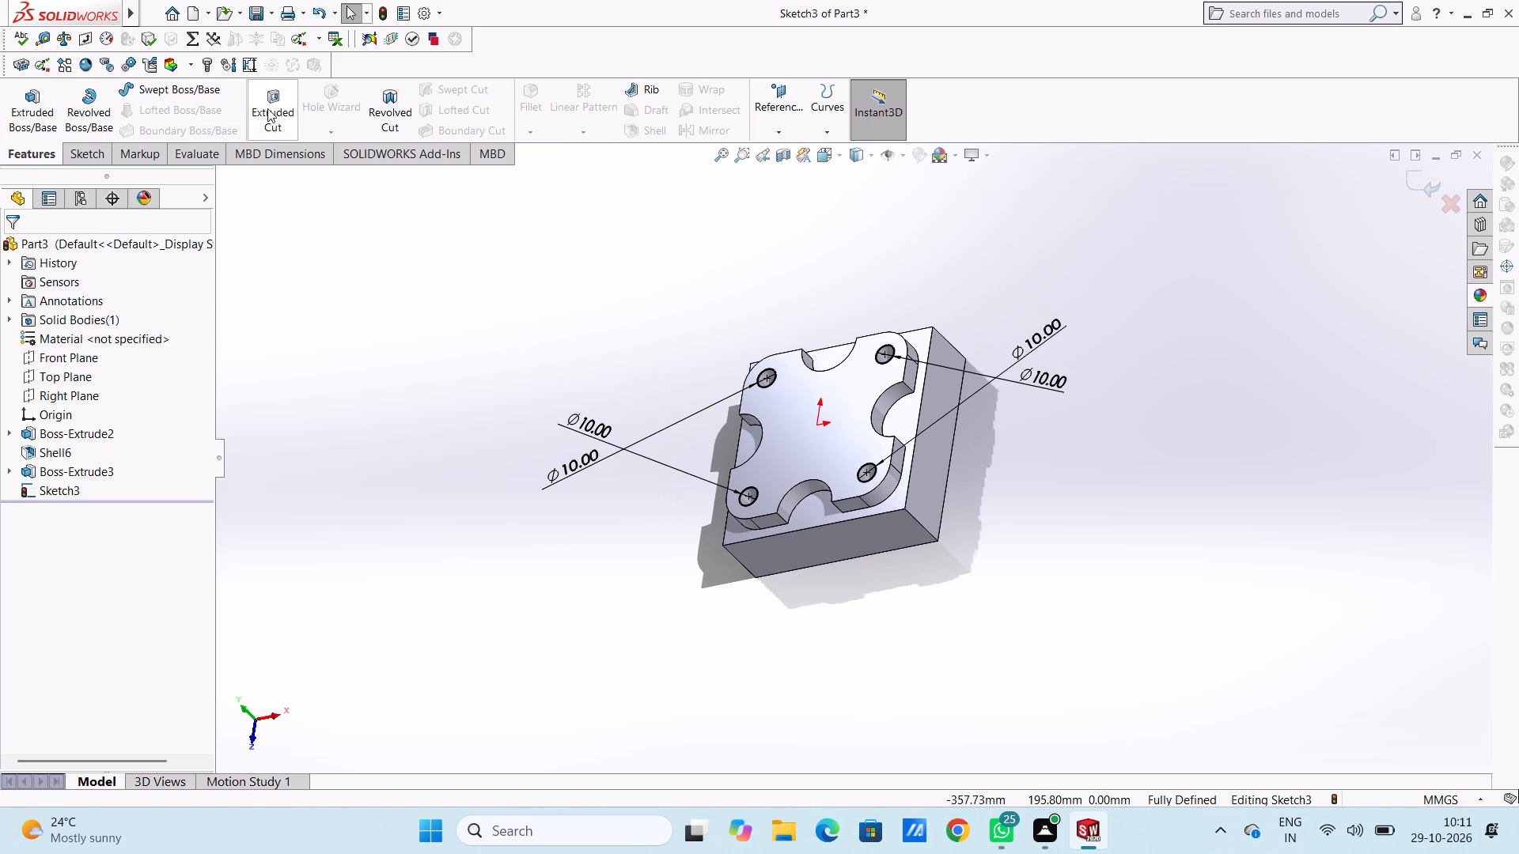
pyautogui.click(270, 106)
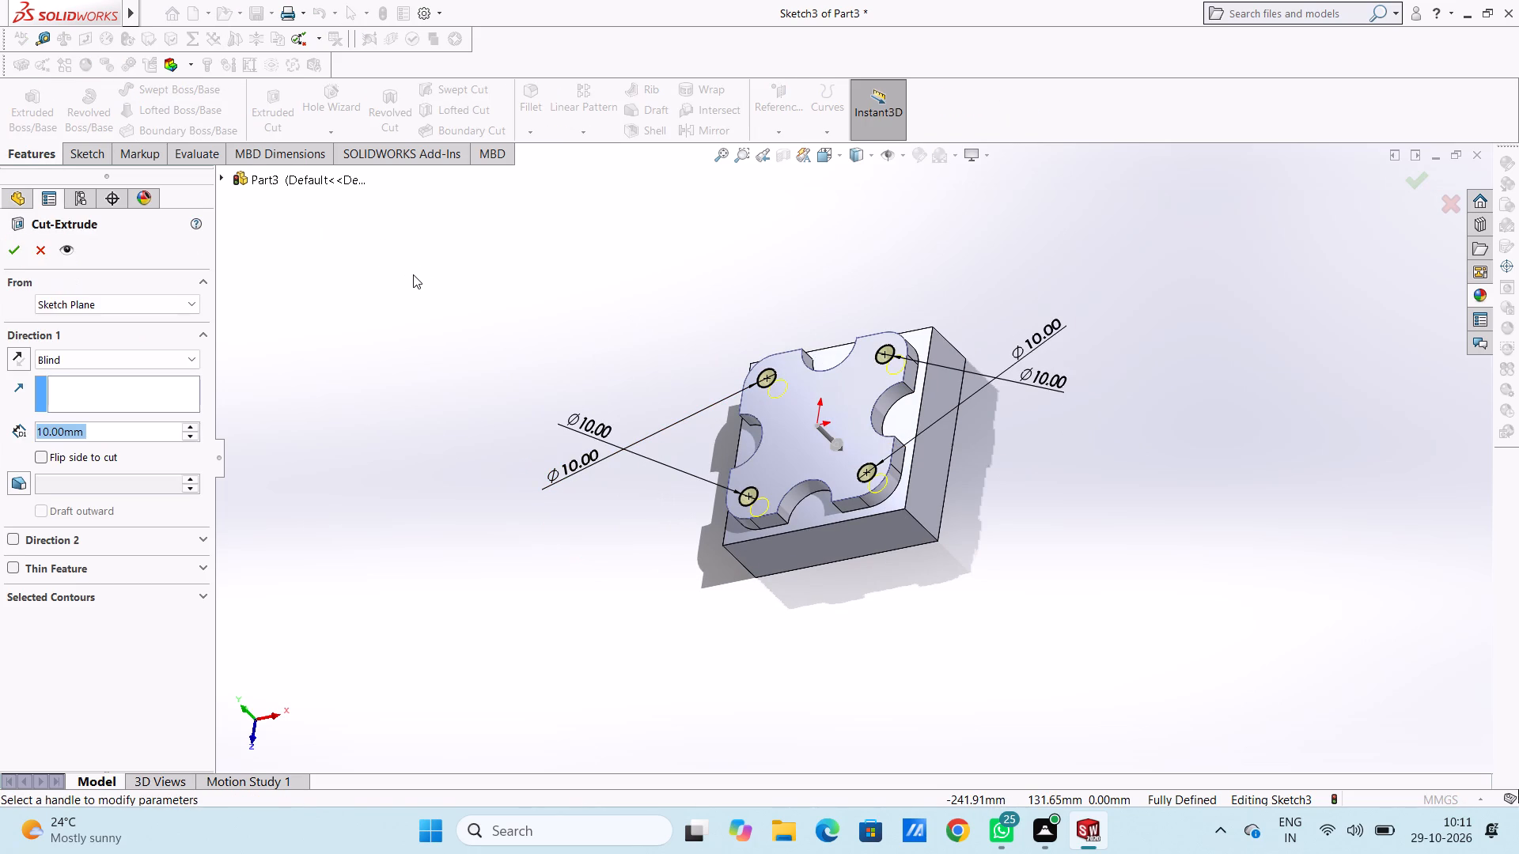
pyautogui.click(173, 350)
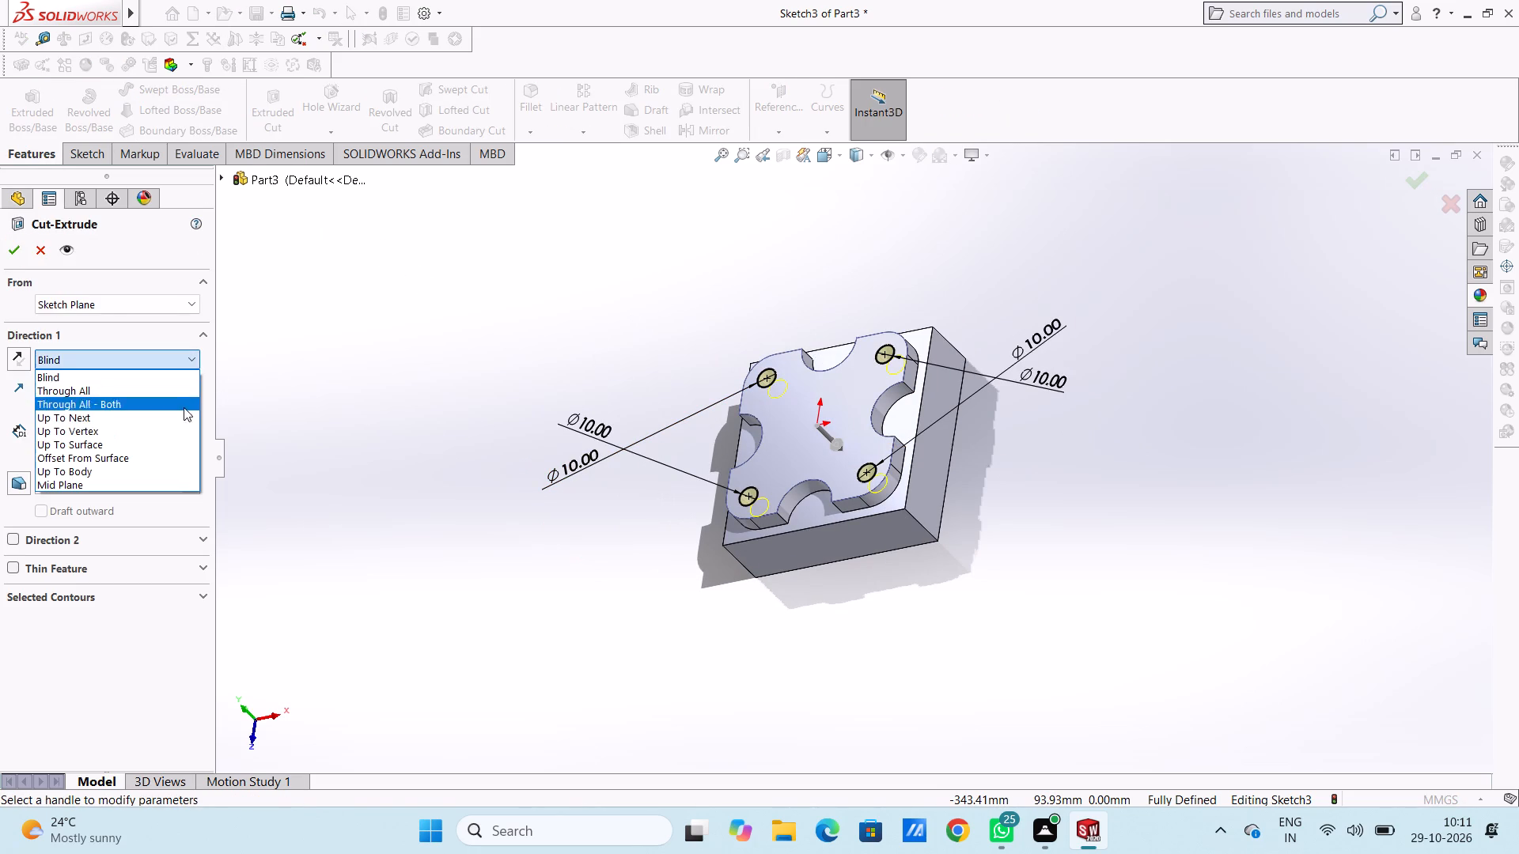
pyautogui.click(176, 390)
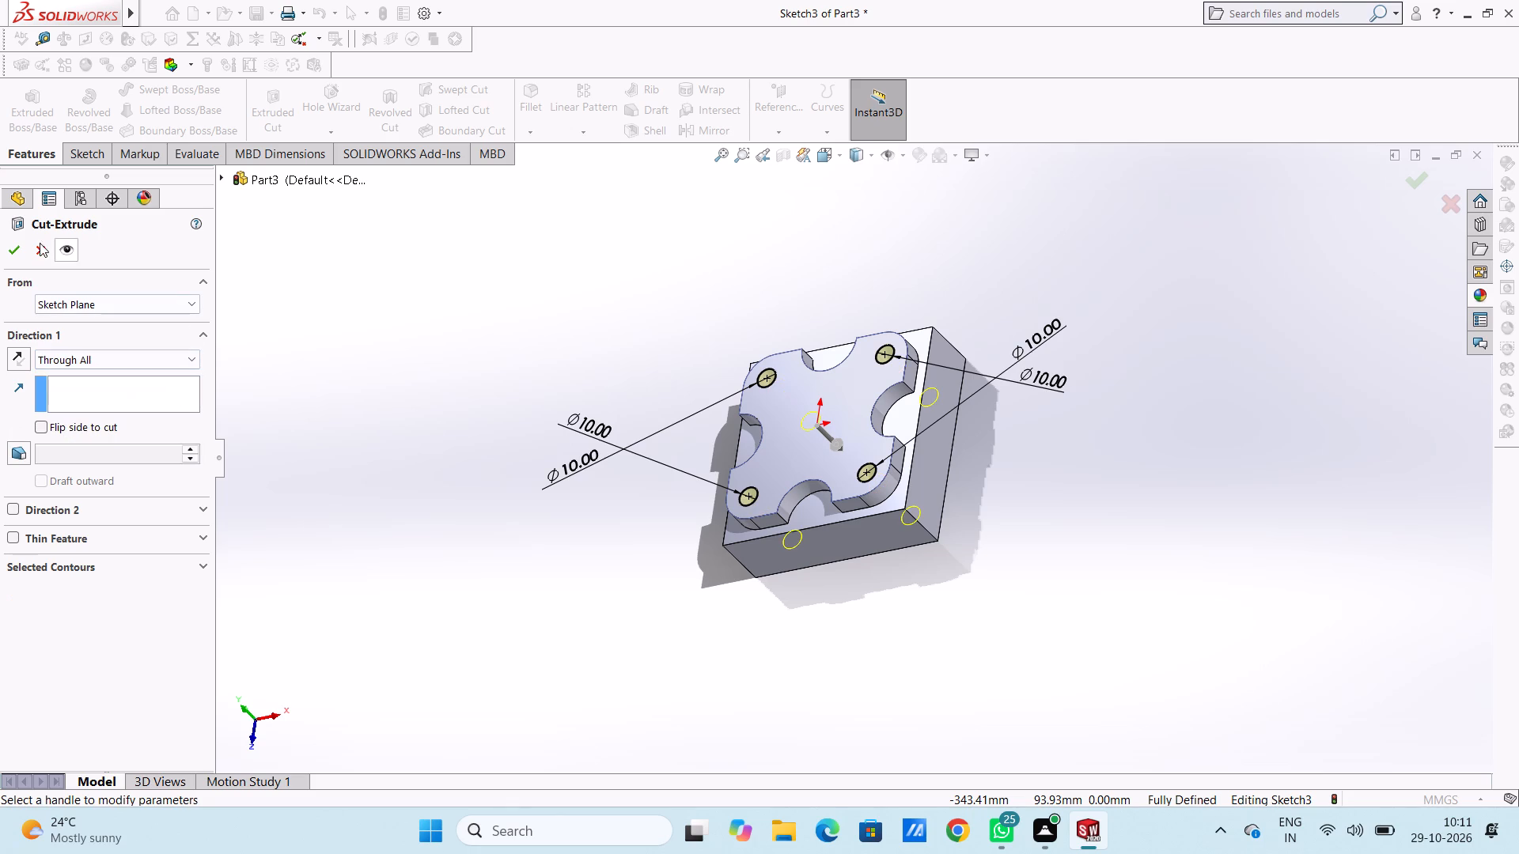
pyautogui.click(15, 251)
pyautogui.click(431, 361)
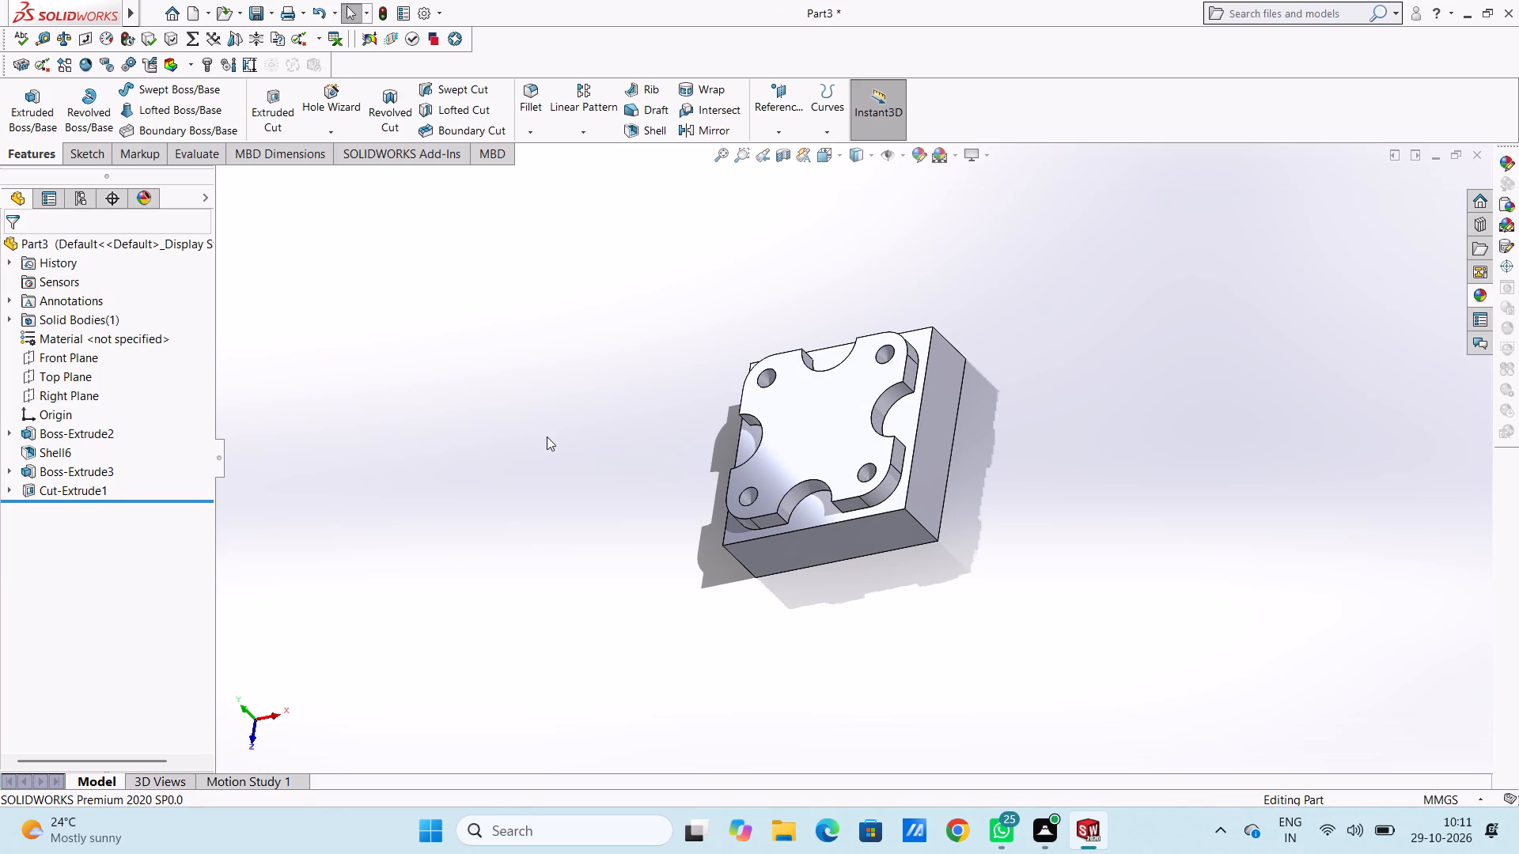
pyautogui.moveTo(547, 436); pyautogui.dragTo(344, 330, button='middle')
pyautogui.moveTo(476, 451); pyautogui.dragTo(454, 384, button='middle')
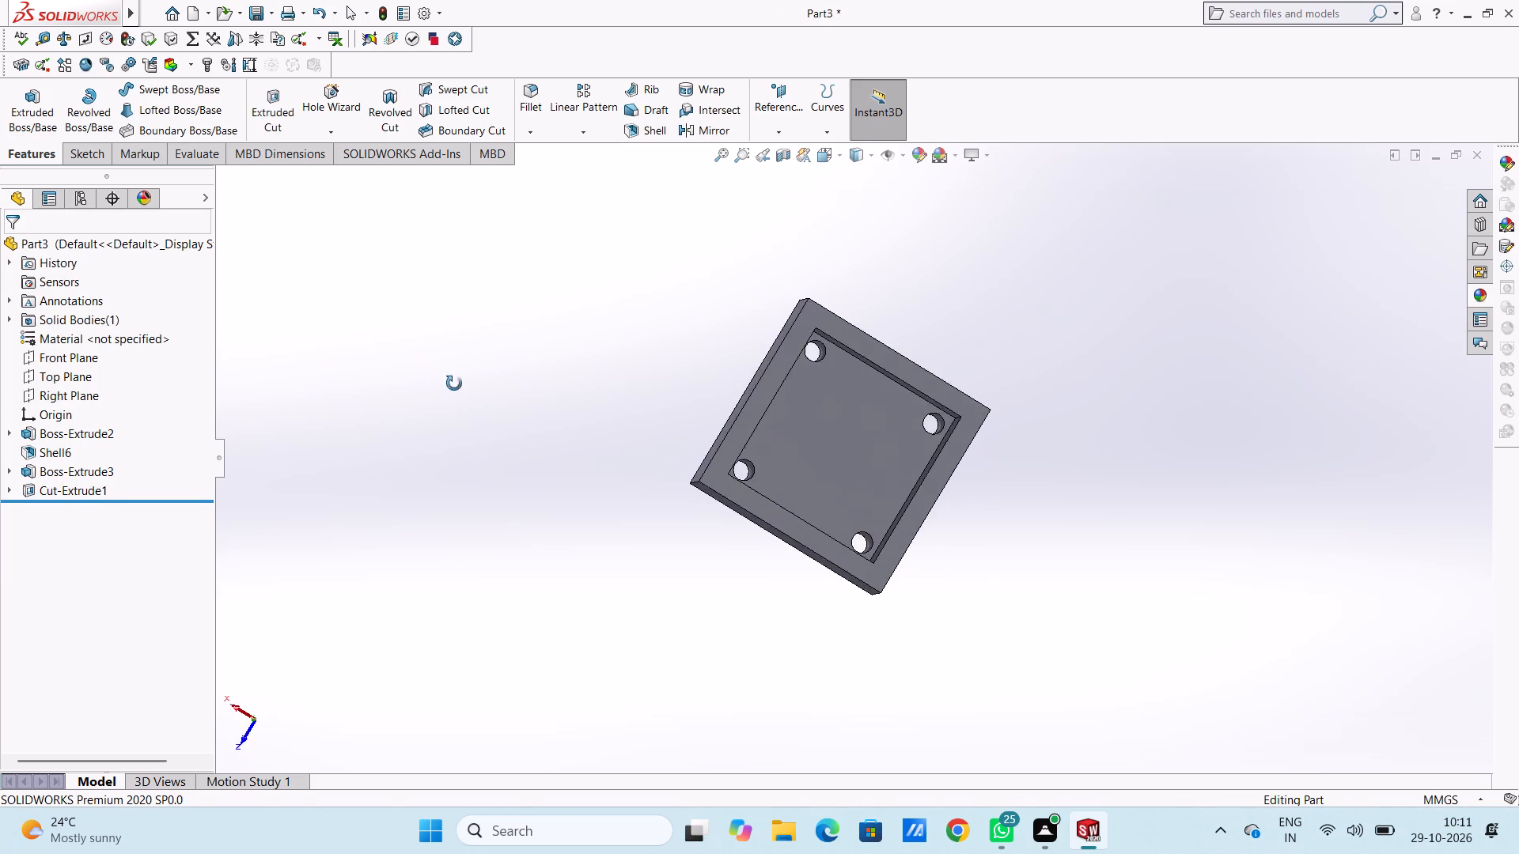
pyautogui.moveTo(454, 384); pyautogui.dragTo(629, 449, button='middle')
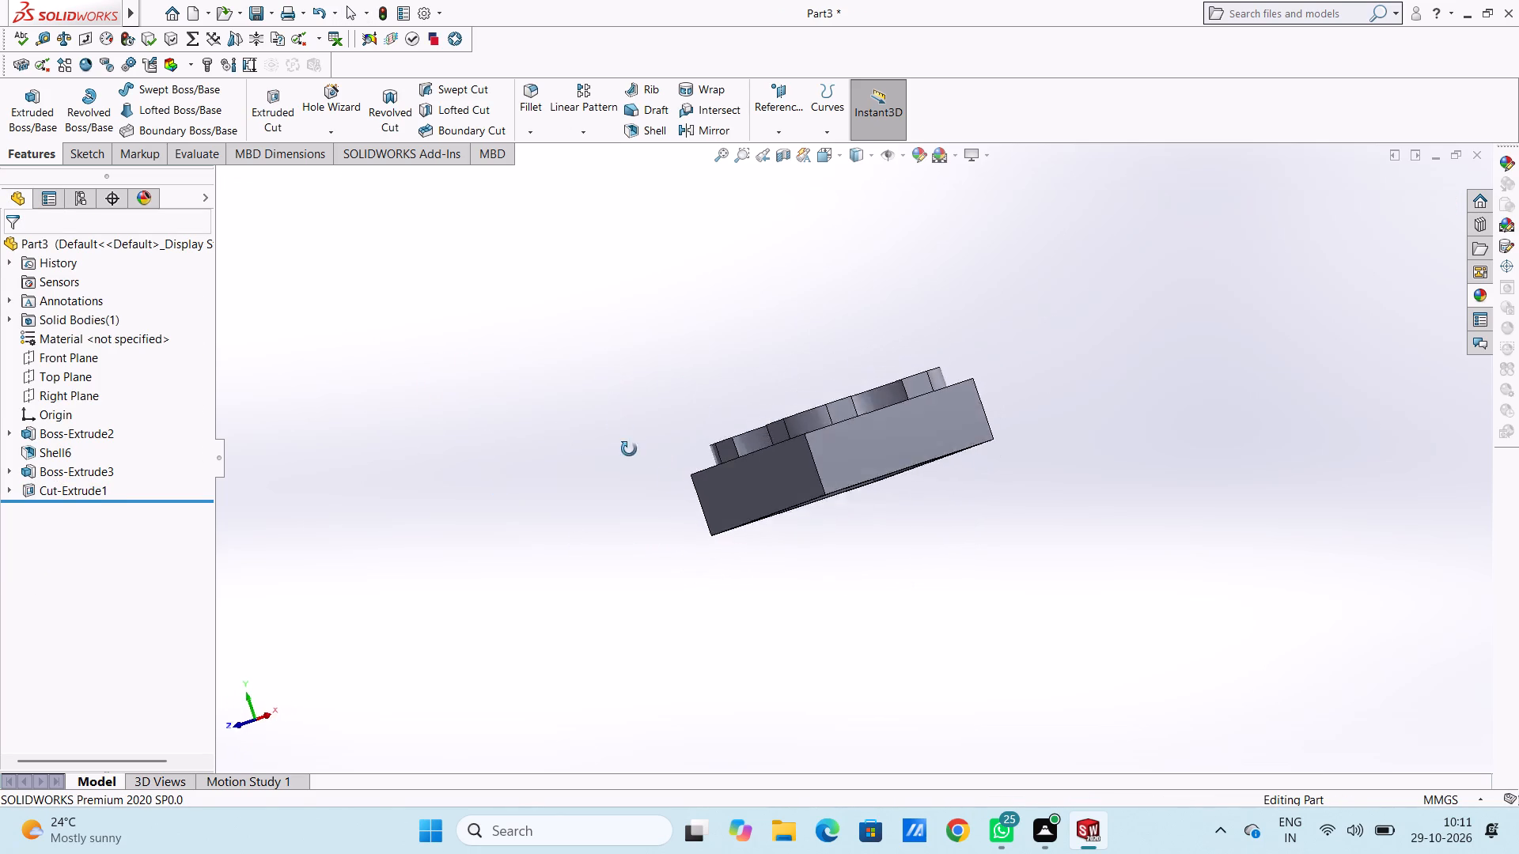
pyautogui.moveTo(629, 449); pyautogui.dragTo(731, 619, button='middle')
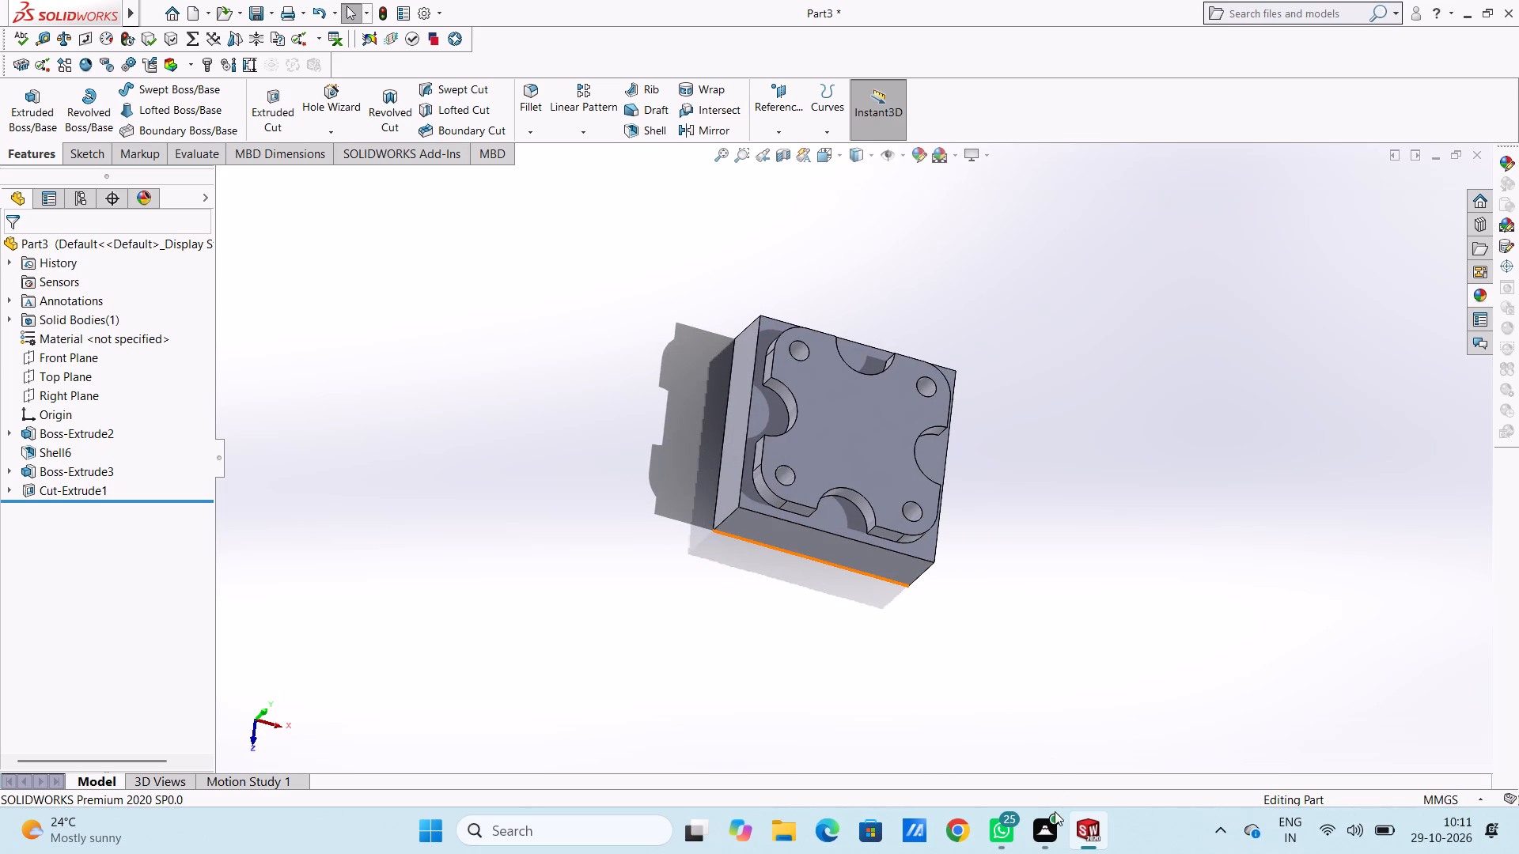
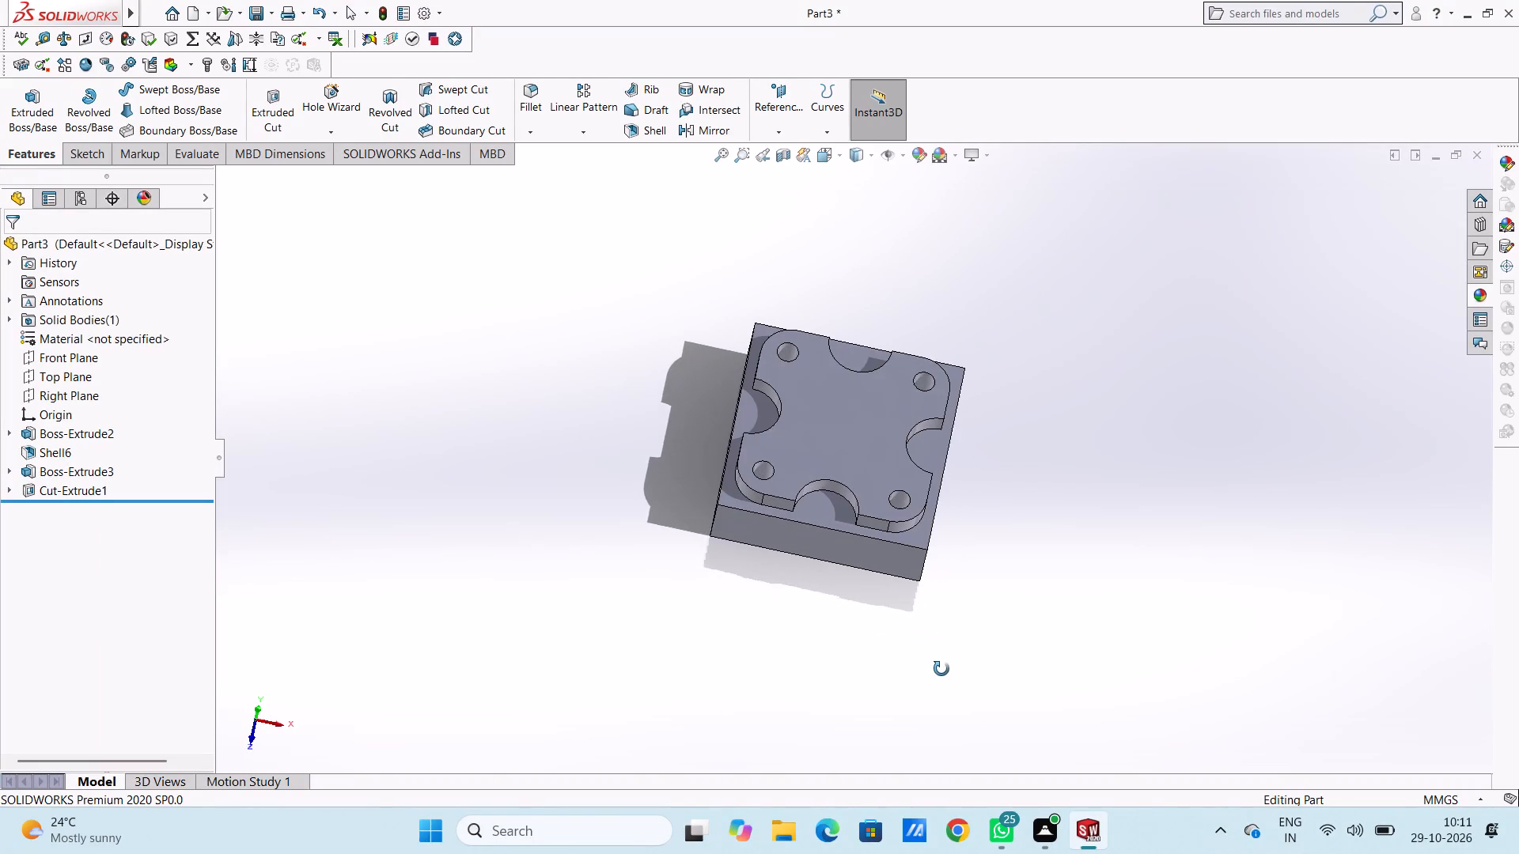
# Start a sketch on the notched plate's top face and draw a center rectangle about 32 × 32 mm at the origin.
pyautogui.moveTo(489, 222); pyautogui.dragTo(500, 448, button='middle')
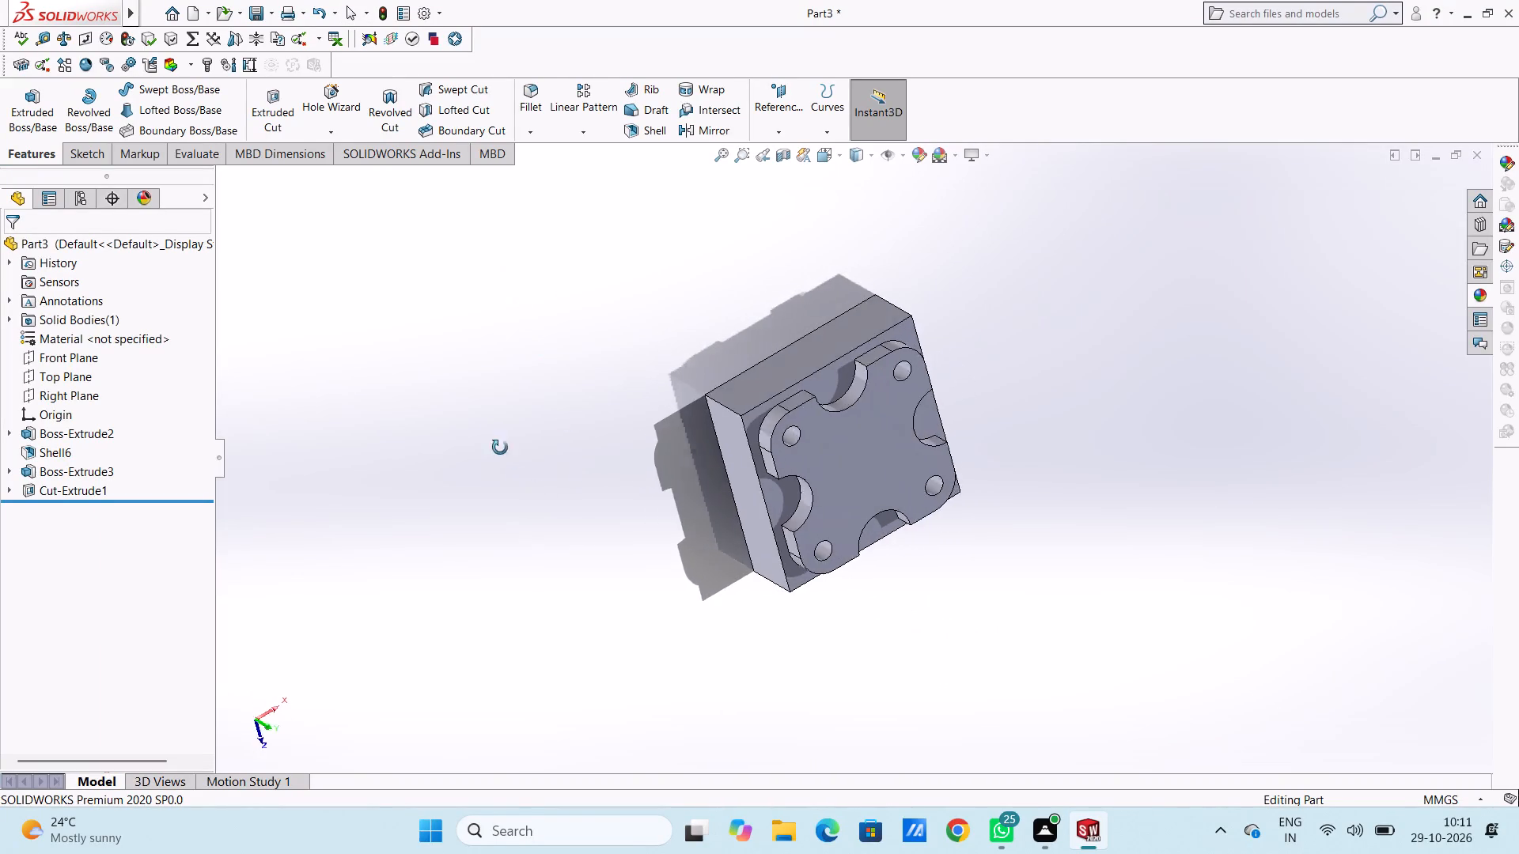
pyautogui.moveTo(500, 448); pyautogui.dragTo(492, 430, button='middle')
pyautogui.moveTo(619, 595); pyautogui.dragTo(561, 554, button='middle')
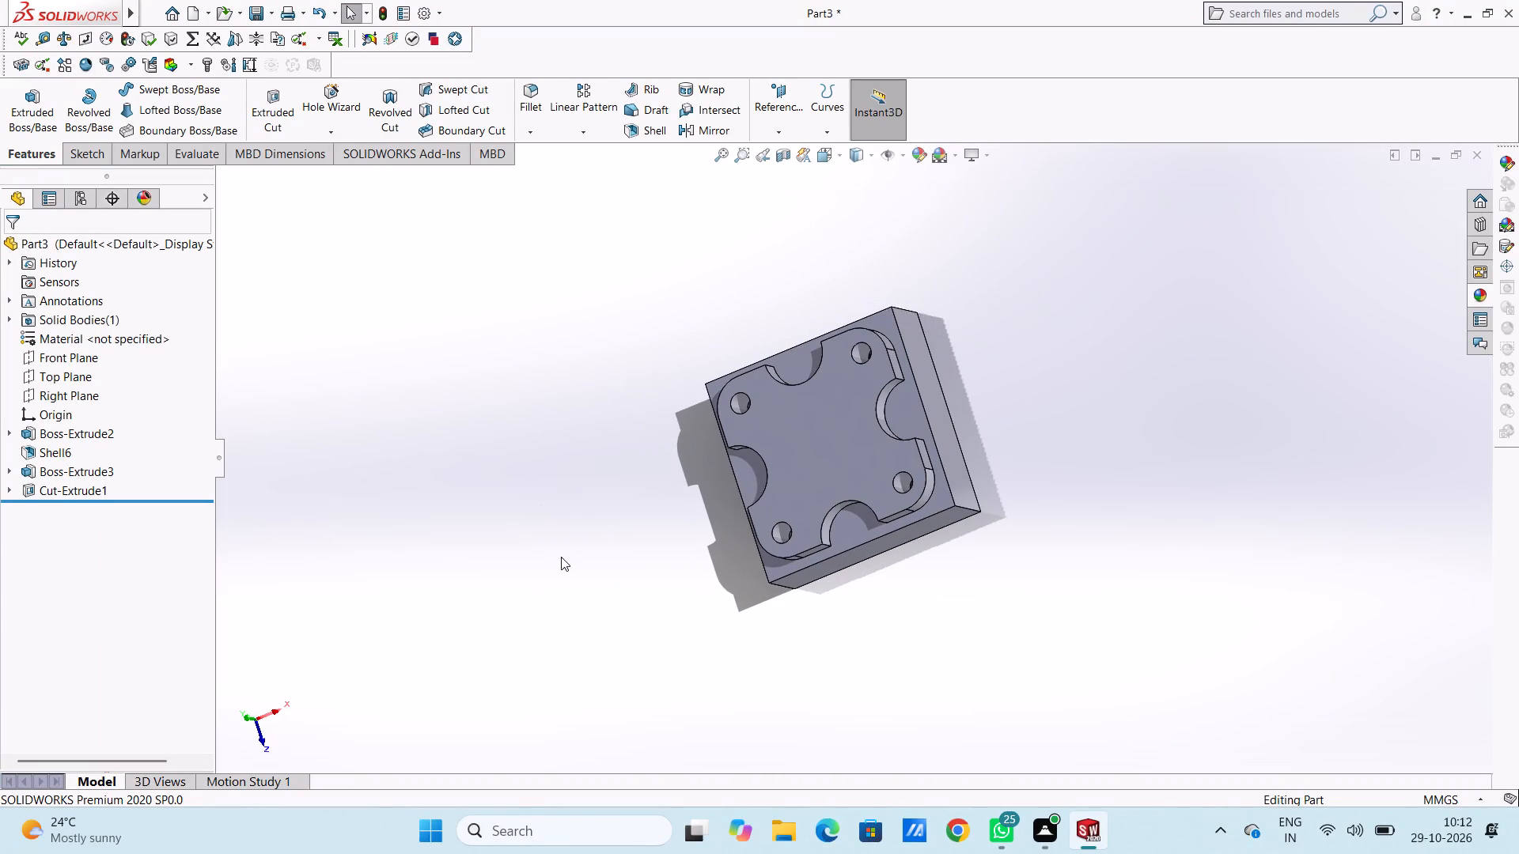
pyautogui.hotkey('ctrl', '5')
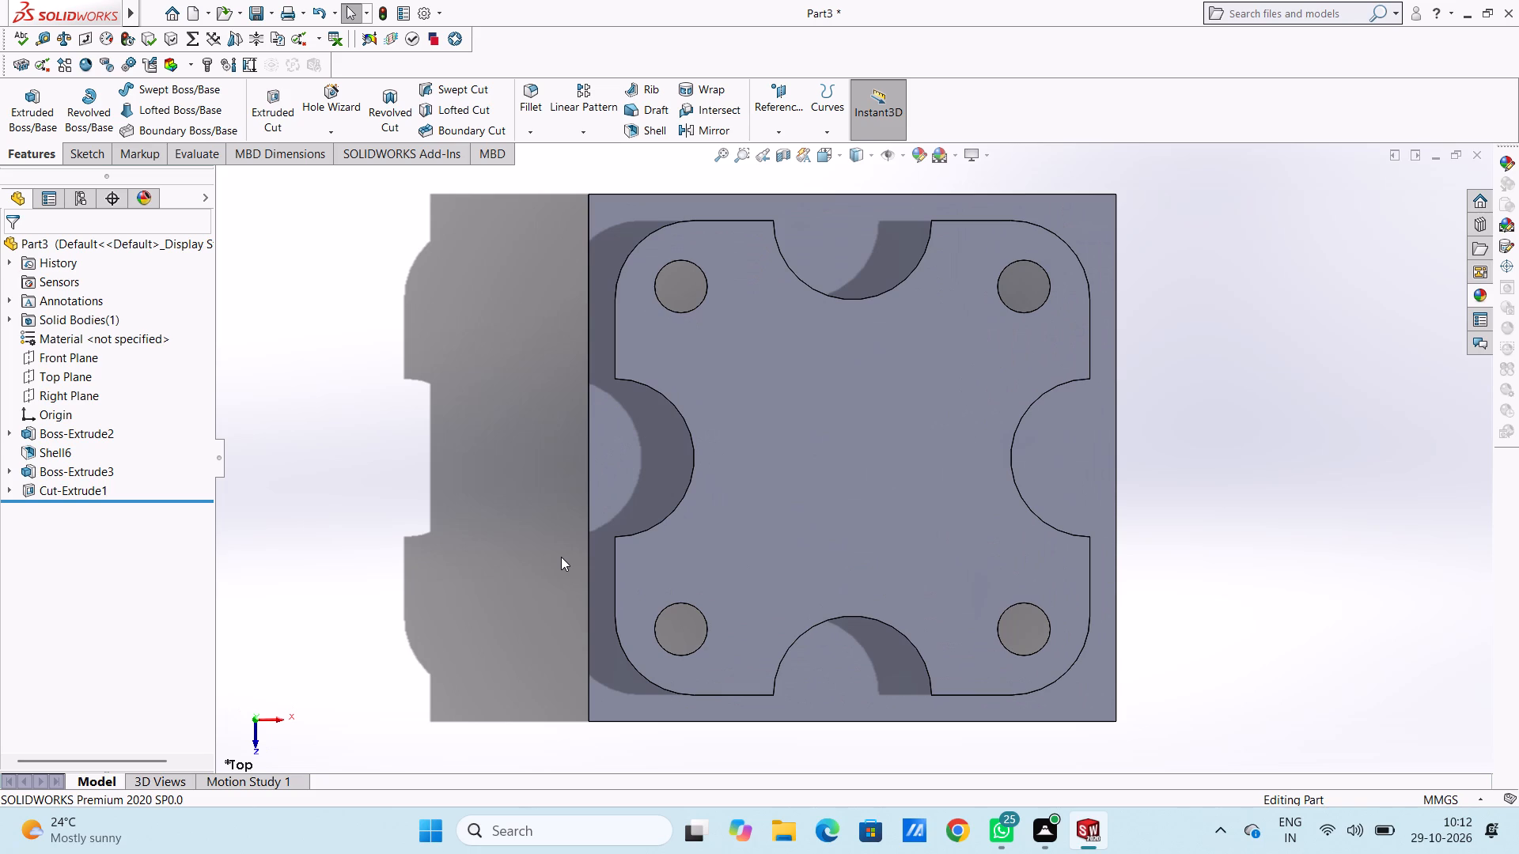
pyautogui.scroll(5, 794, 549)
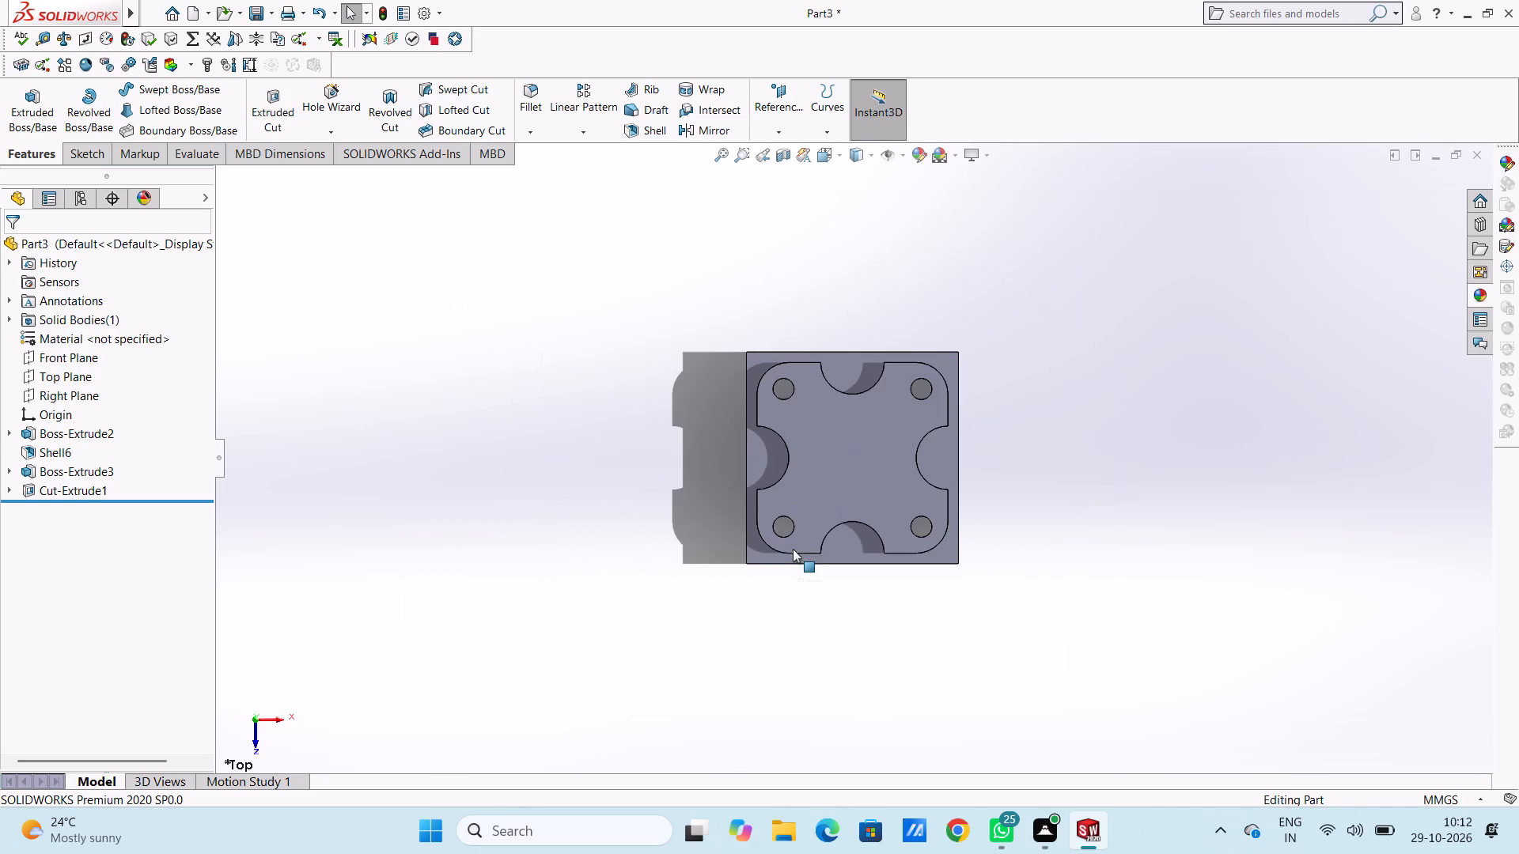
pyautogui.scroll(-1, 859, 496)
pyautogui.click(862, 440)
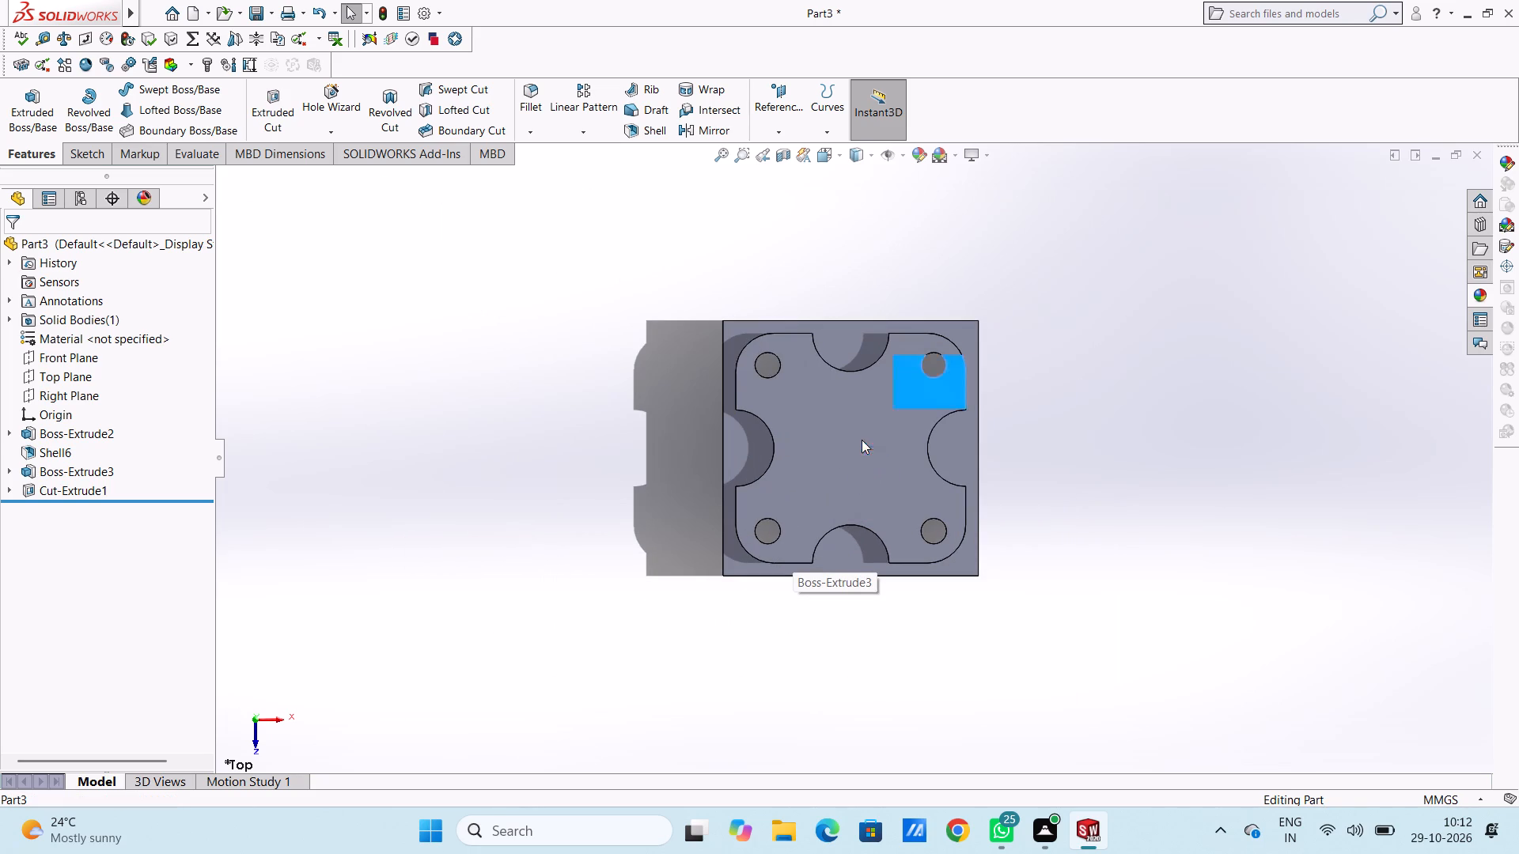
pyautogui.click(926, 405)
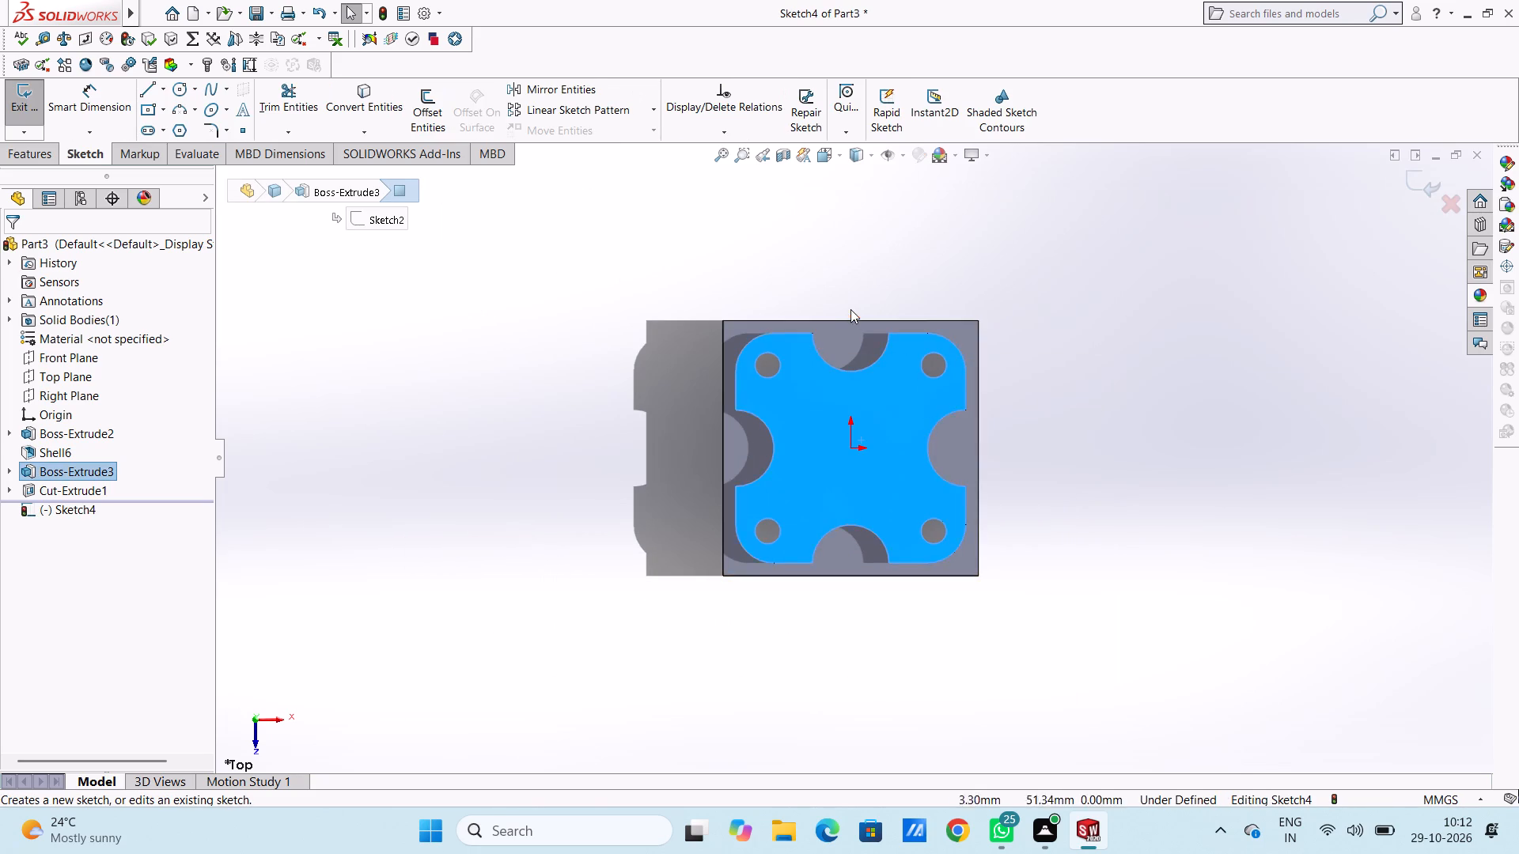
pyautogui.click(827, 280)
pyautogui.scroll(-1, 893, 454)
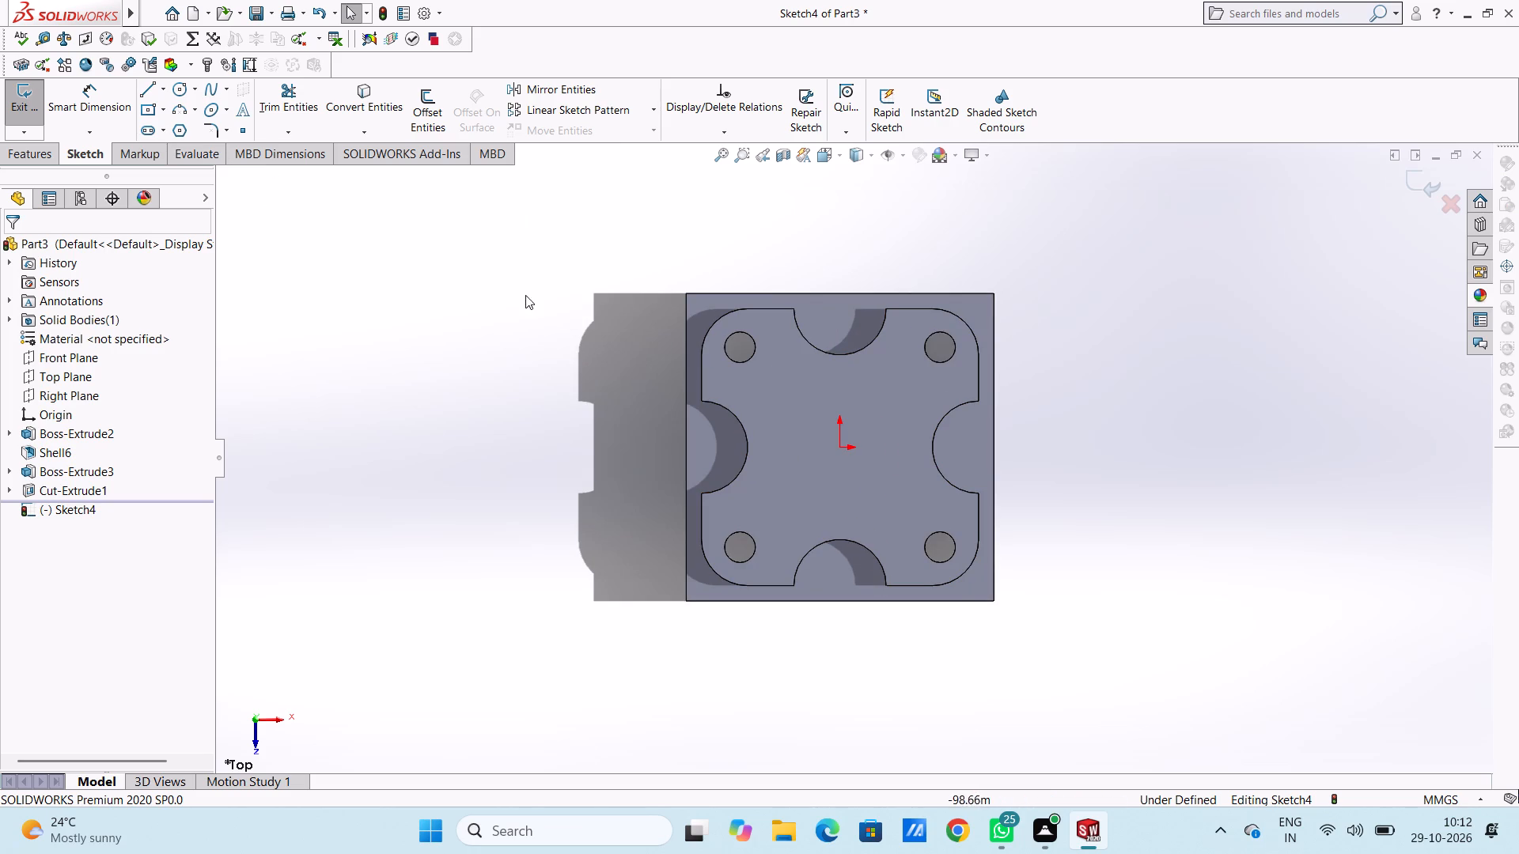
pyautogui.click(153, 107)
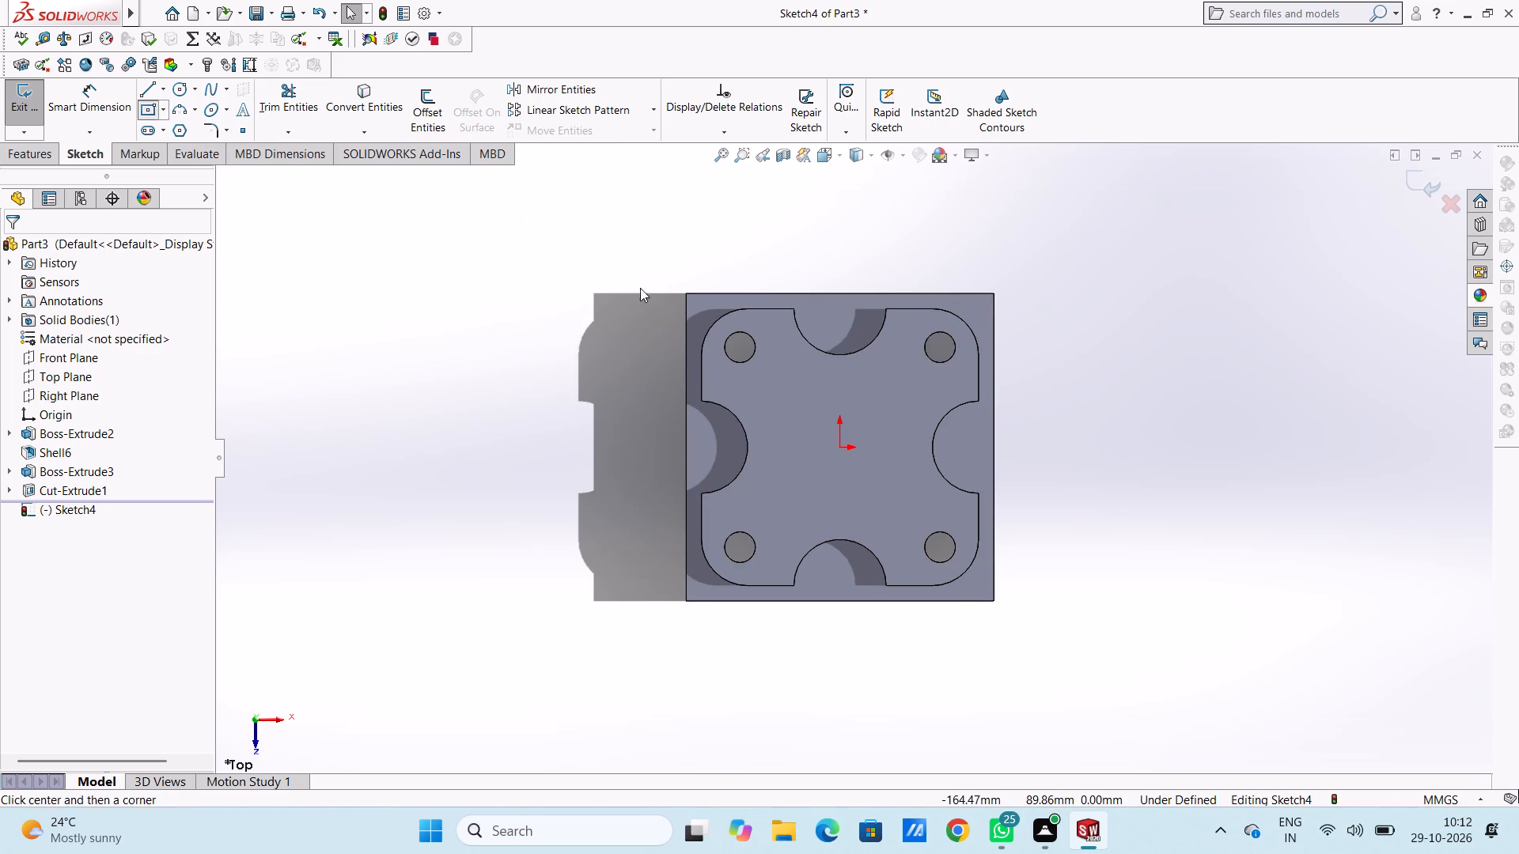
pyautogui.click(839, 447)
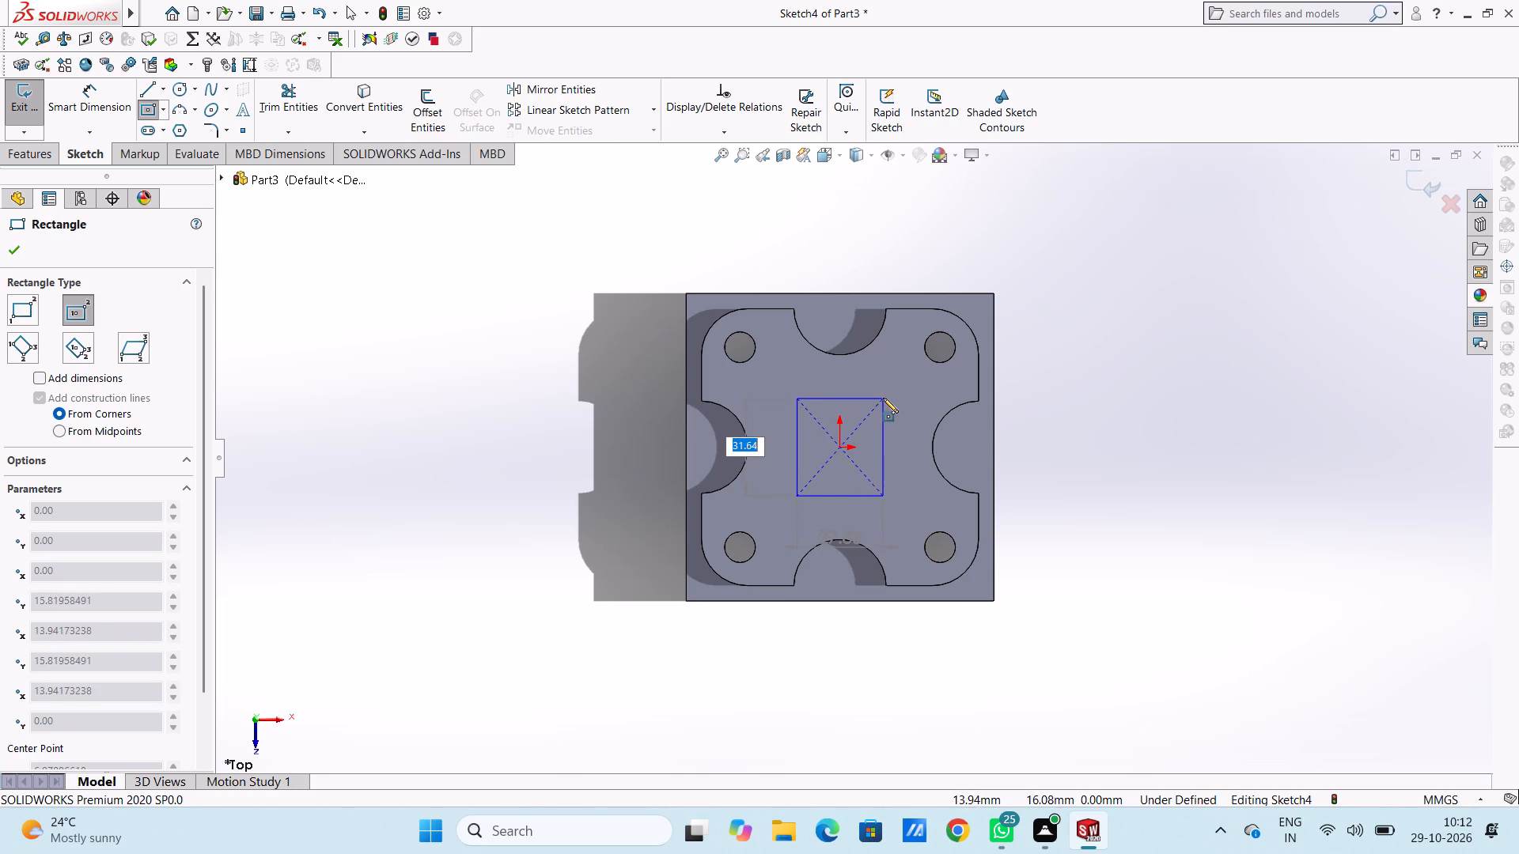
pyautogui.click(889, 399)
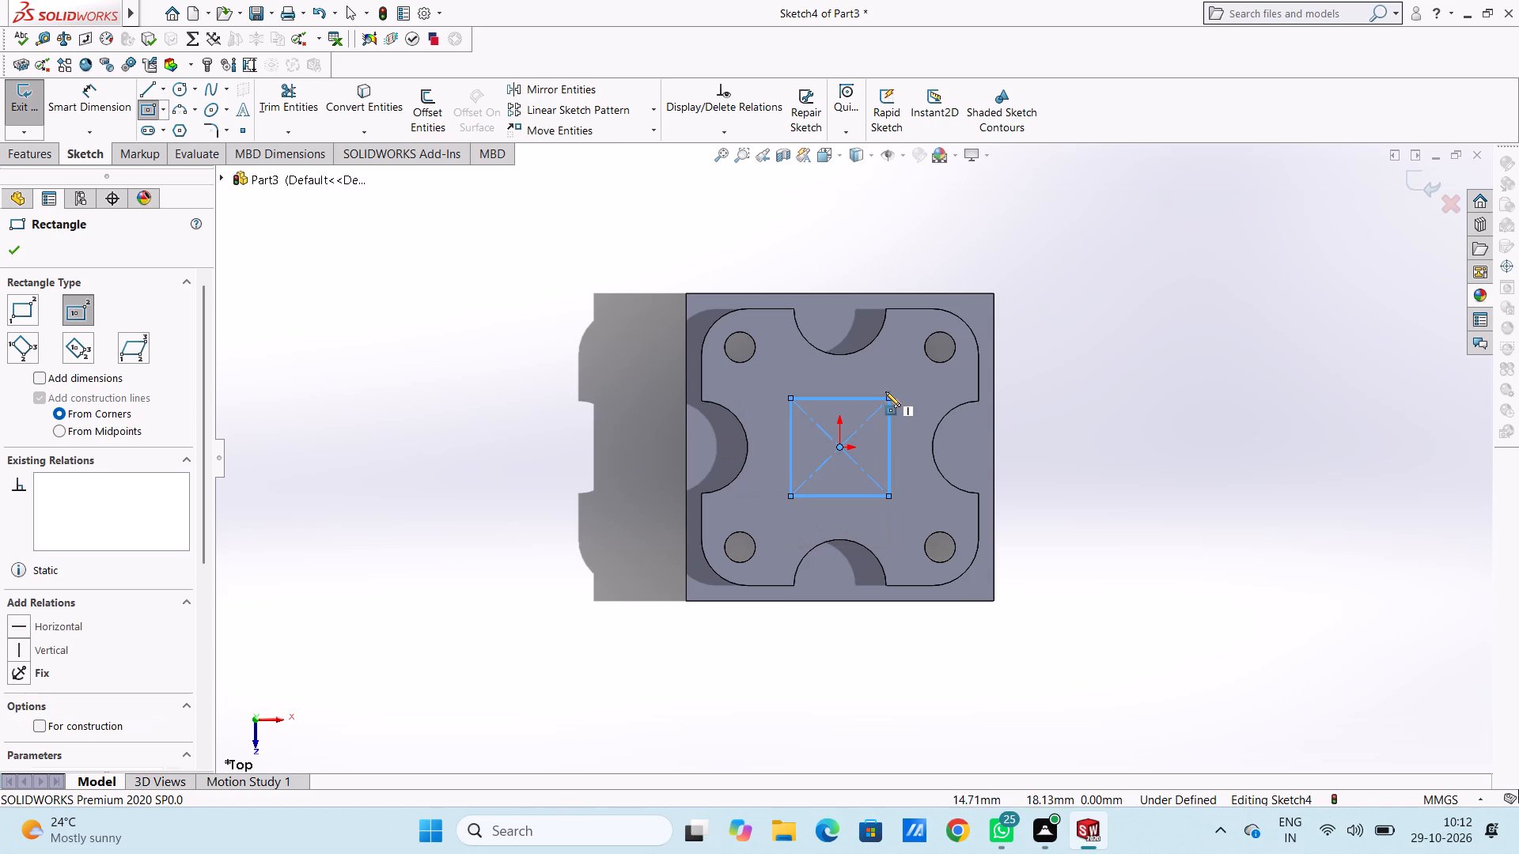
pyautogui.click(8, 237)
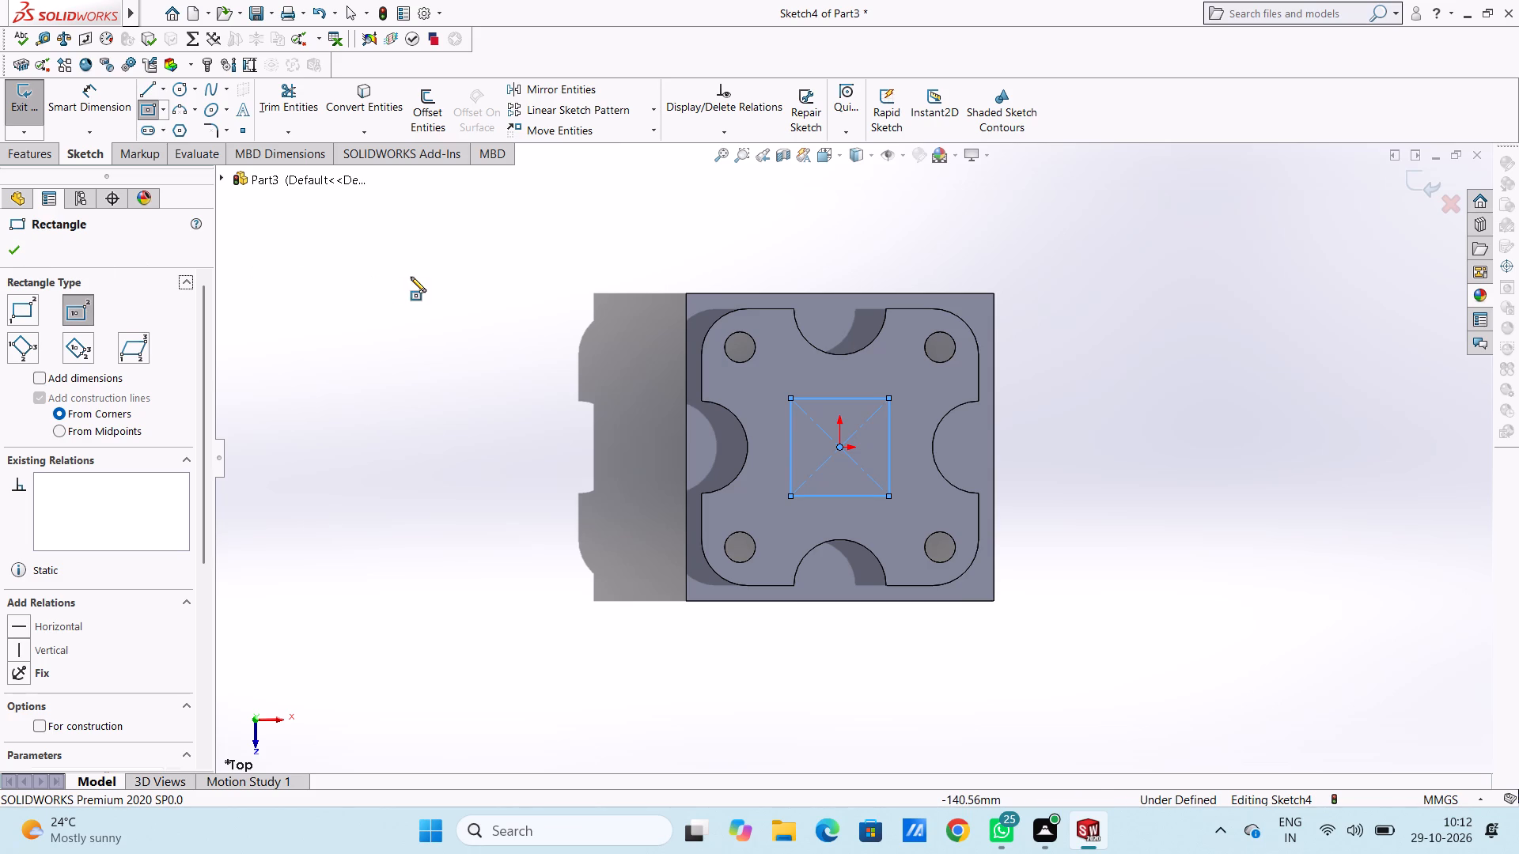
pyautogui.click(17, 249)
pyautogui.click(440, 285)
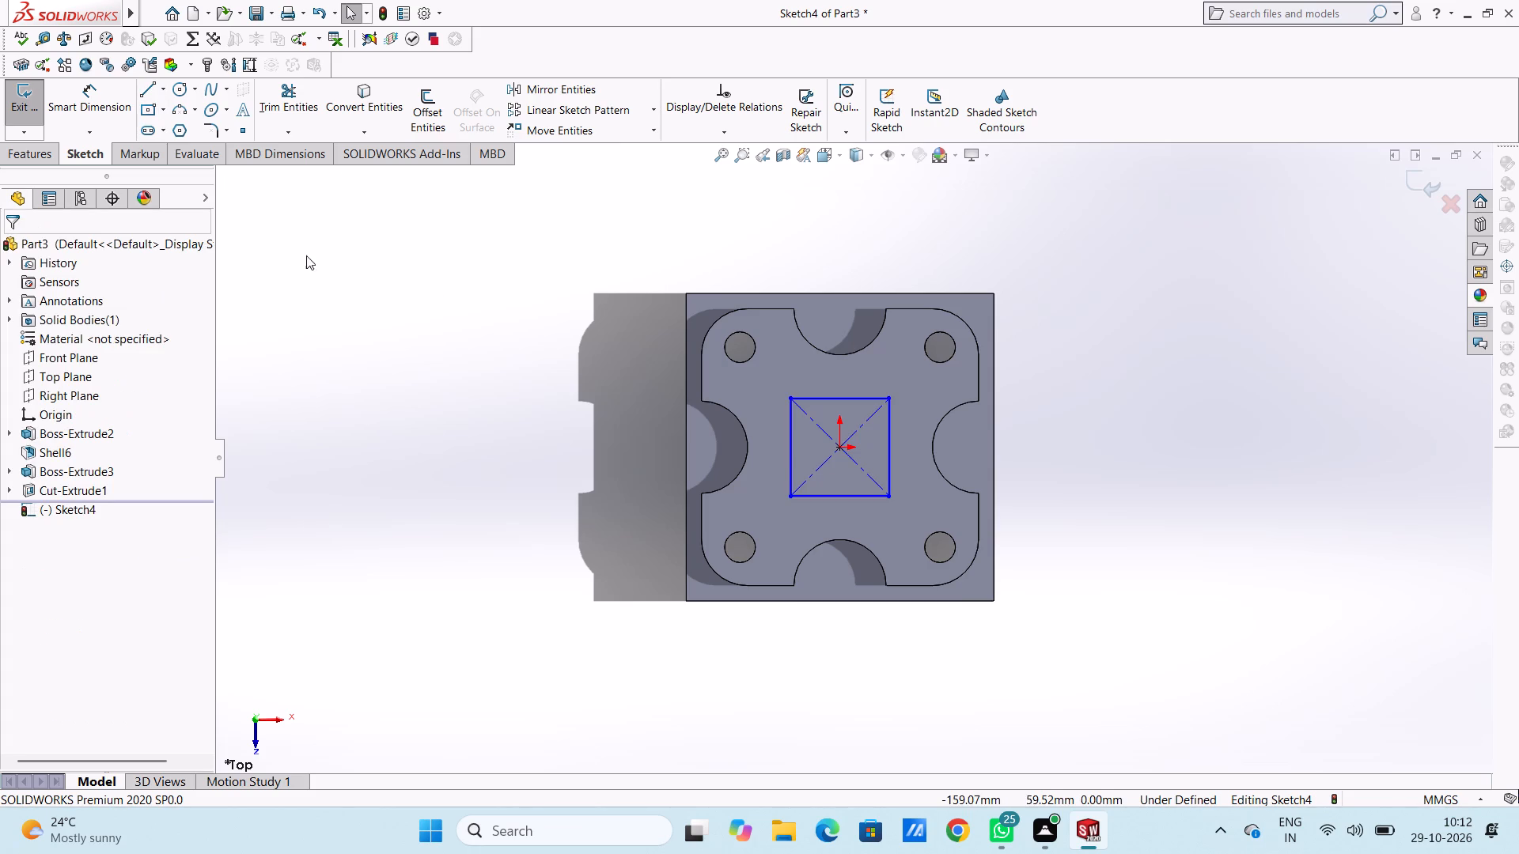
# Dimension the center rectangle's upper edge and set its width to 20 mm.
pyautogui.click(98, 100)
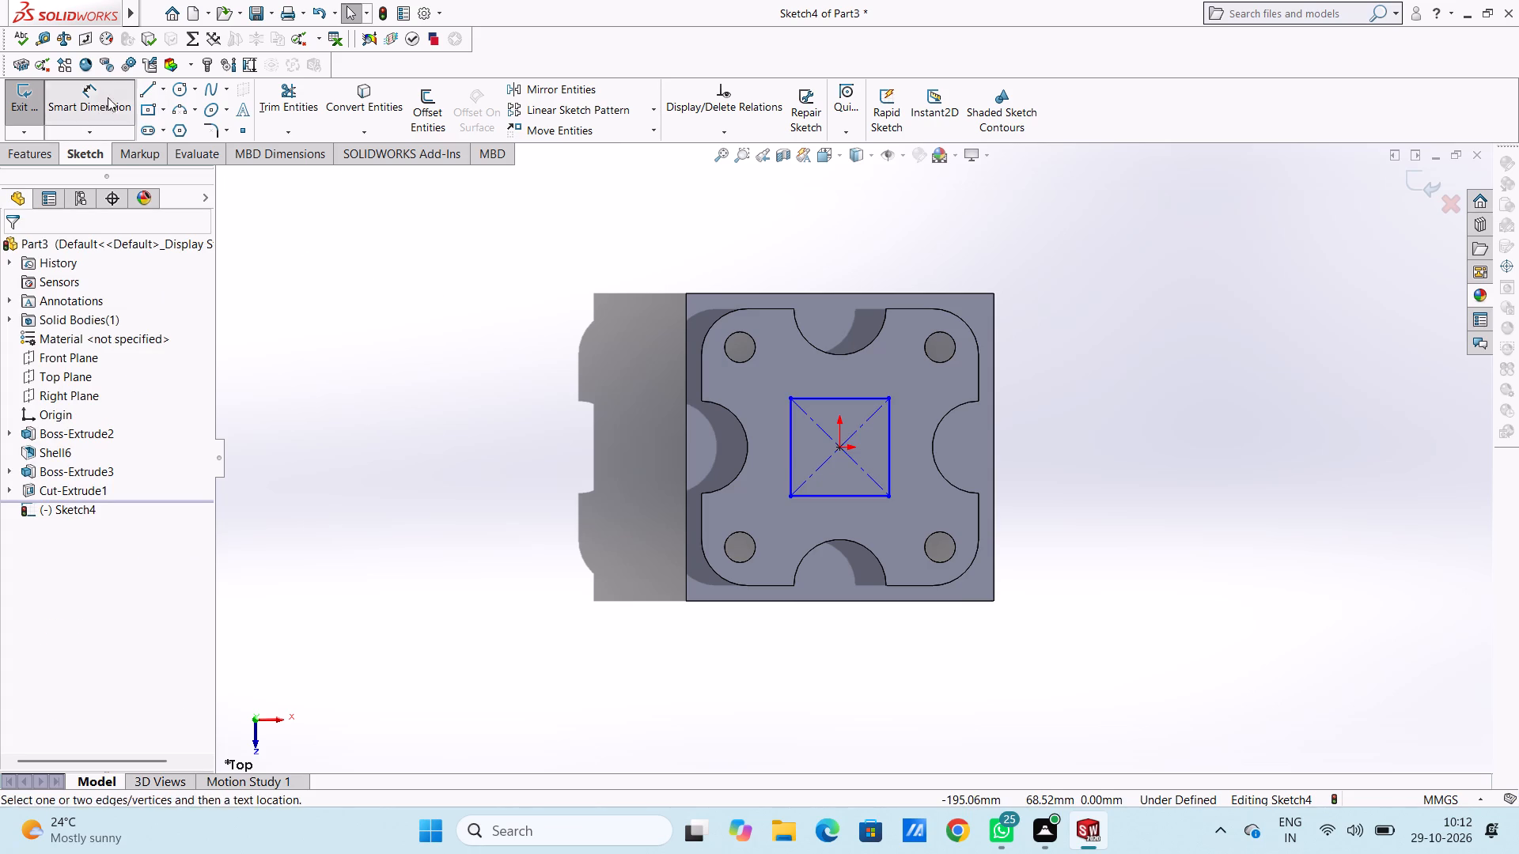
pyautogui.click(828, 401)
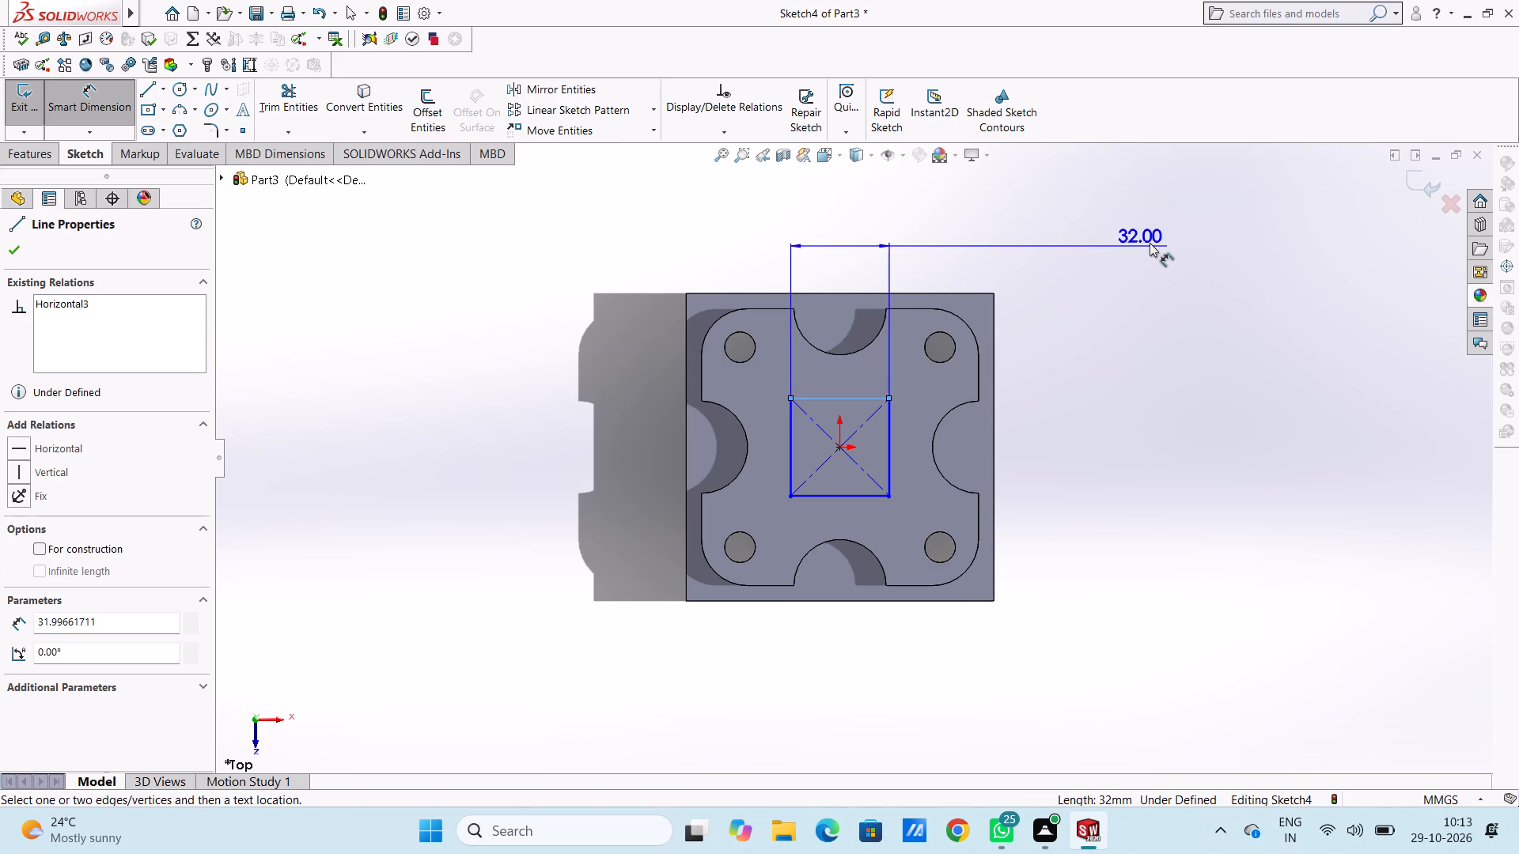
pyautogui.click(1171, 226)
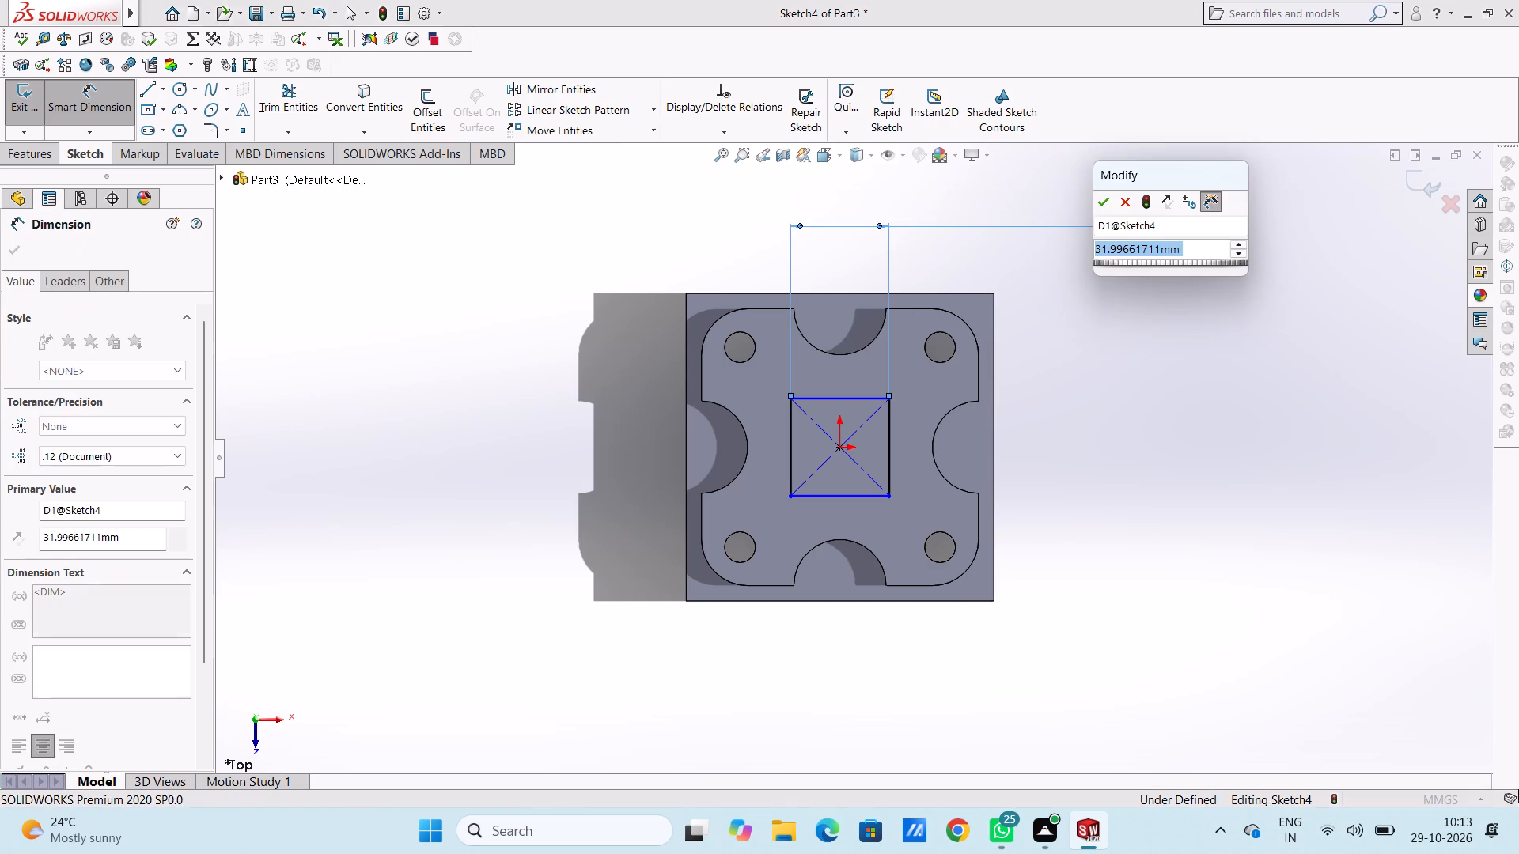
pyautogui.click(1097, 206)
pyautogui.click(1069, 201)
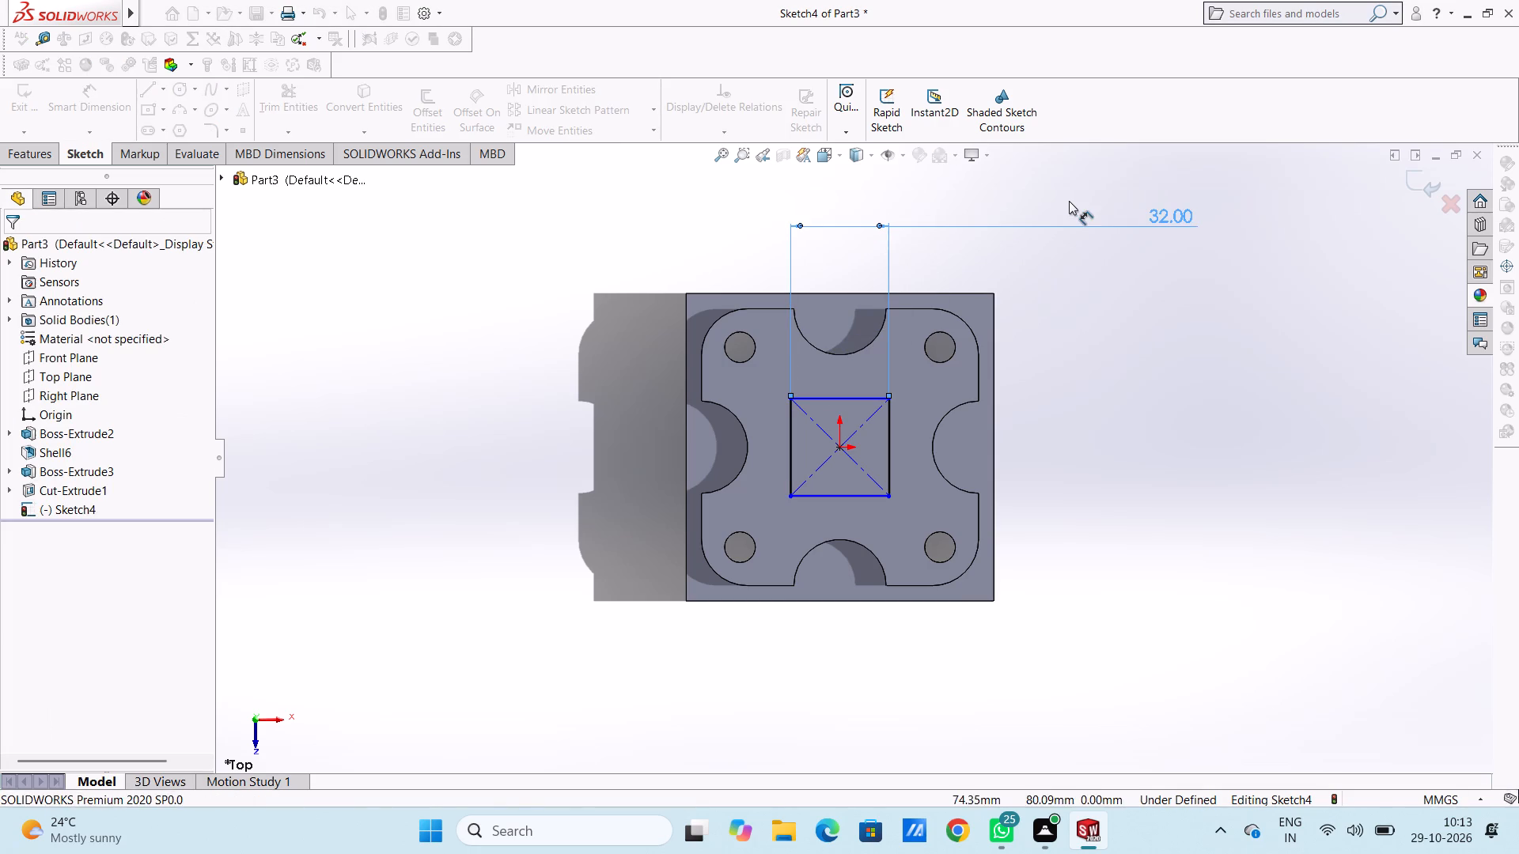
pyautogui.doubleClick(1161, 213)
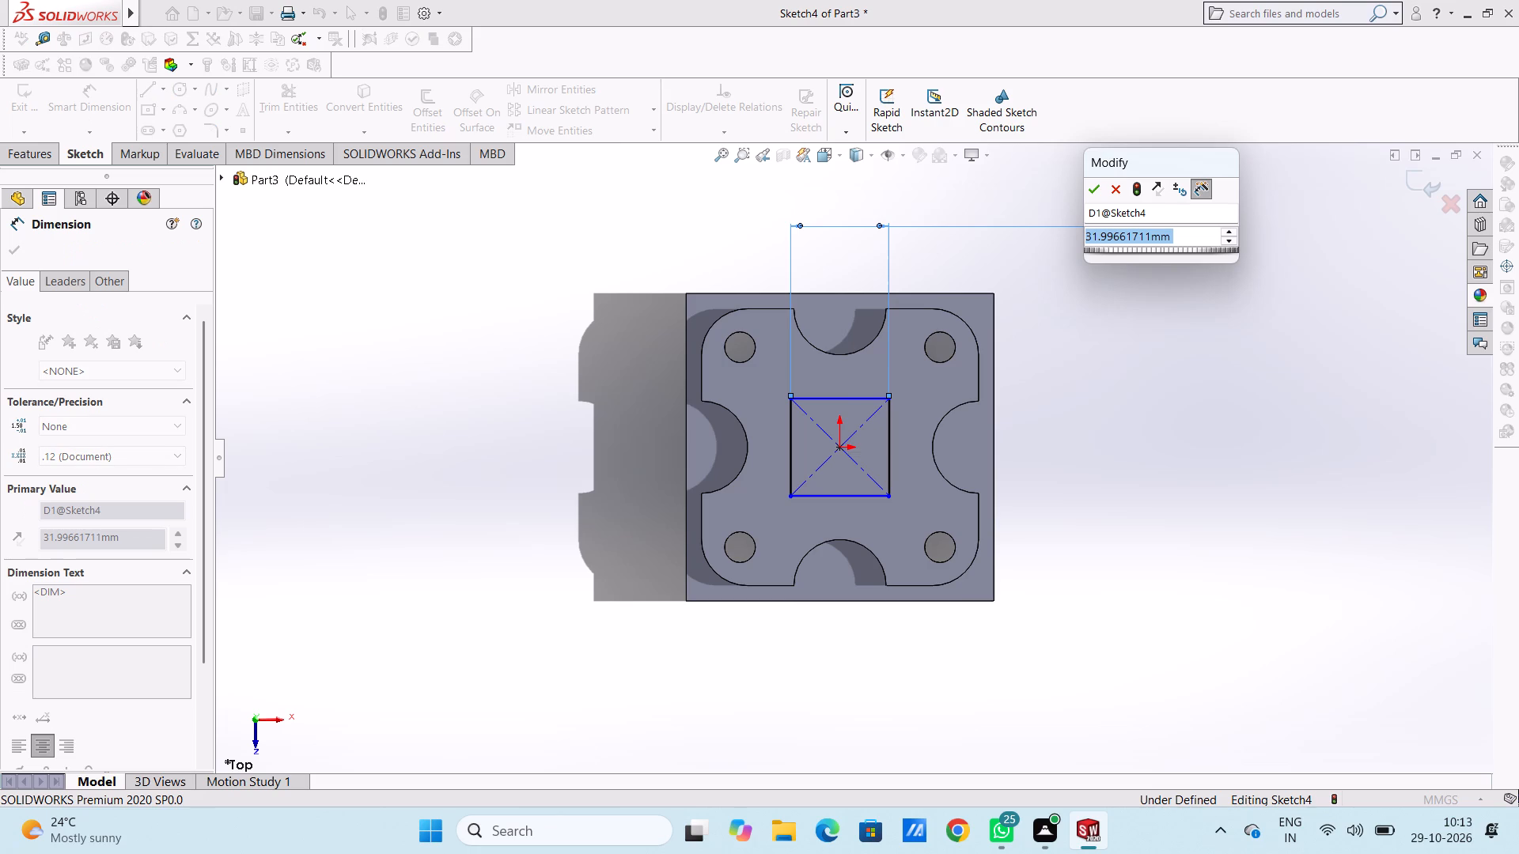
pyautogui.write('20')
pyautogui.press('Return')
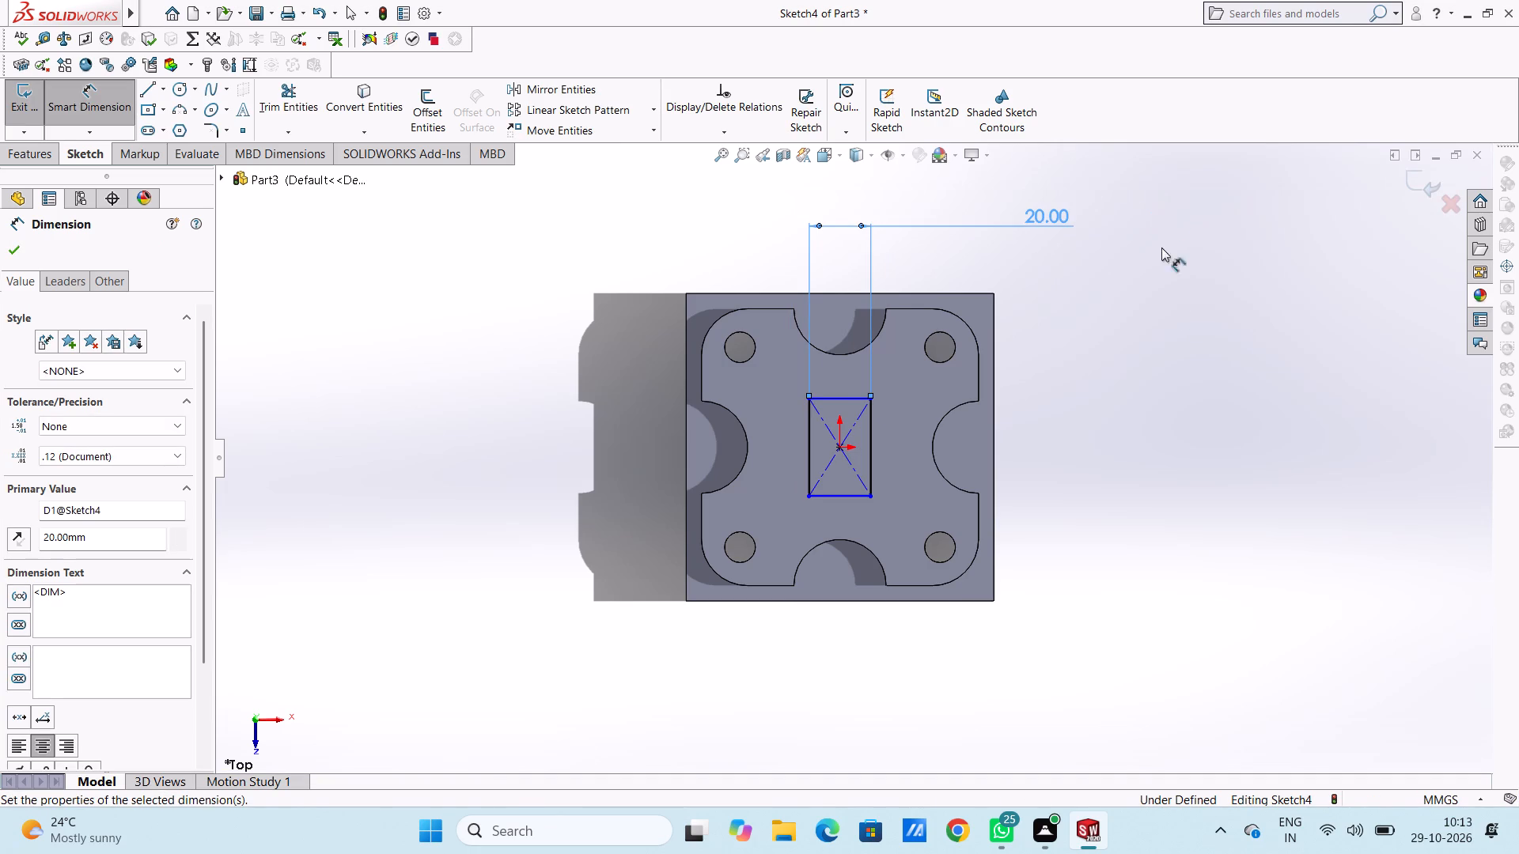
pyautogui.click(1165, 402)
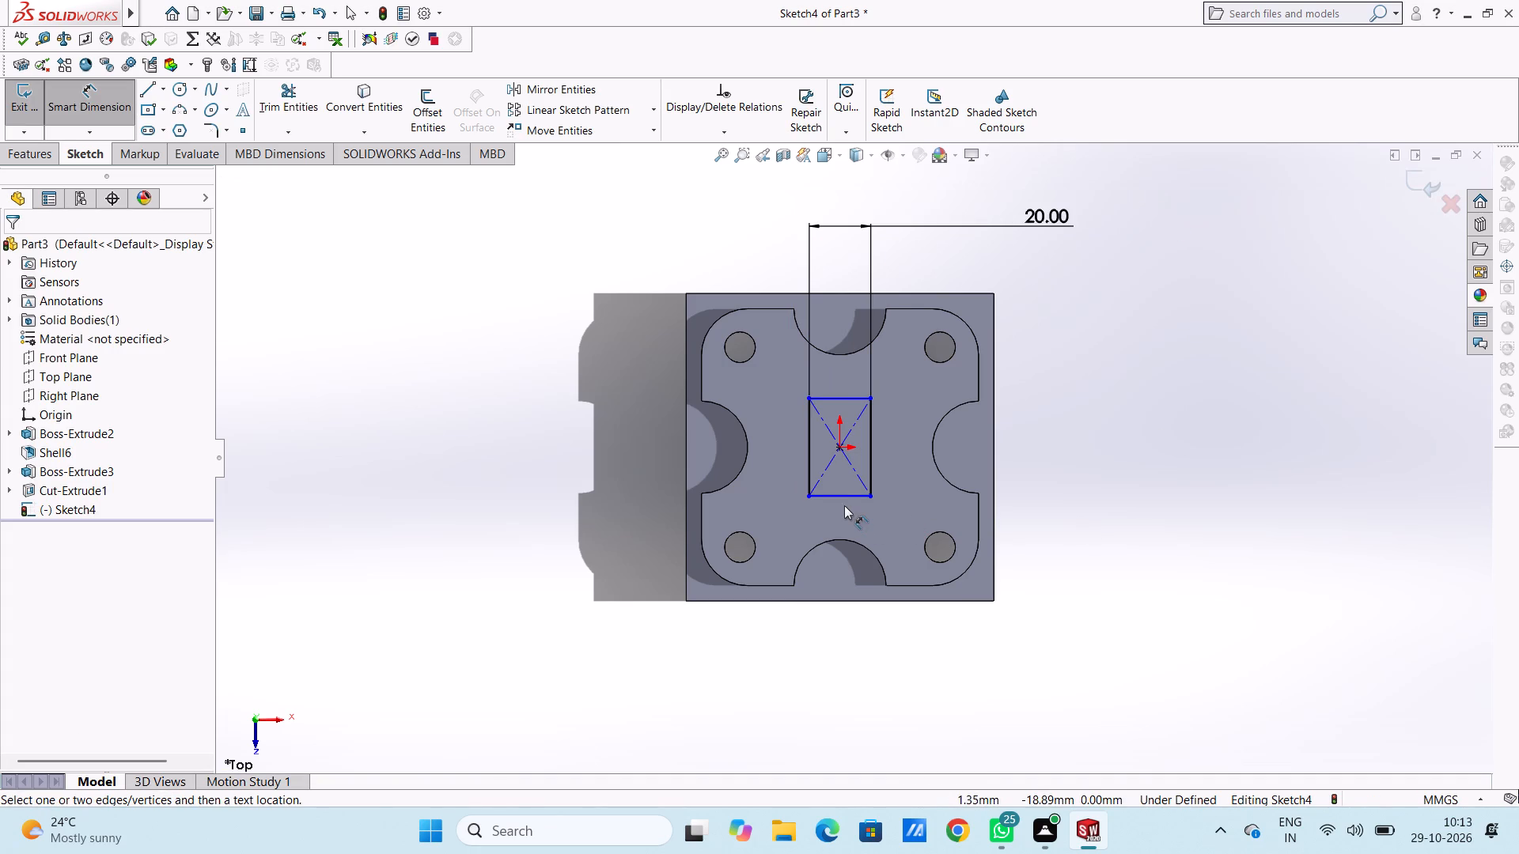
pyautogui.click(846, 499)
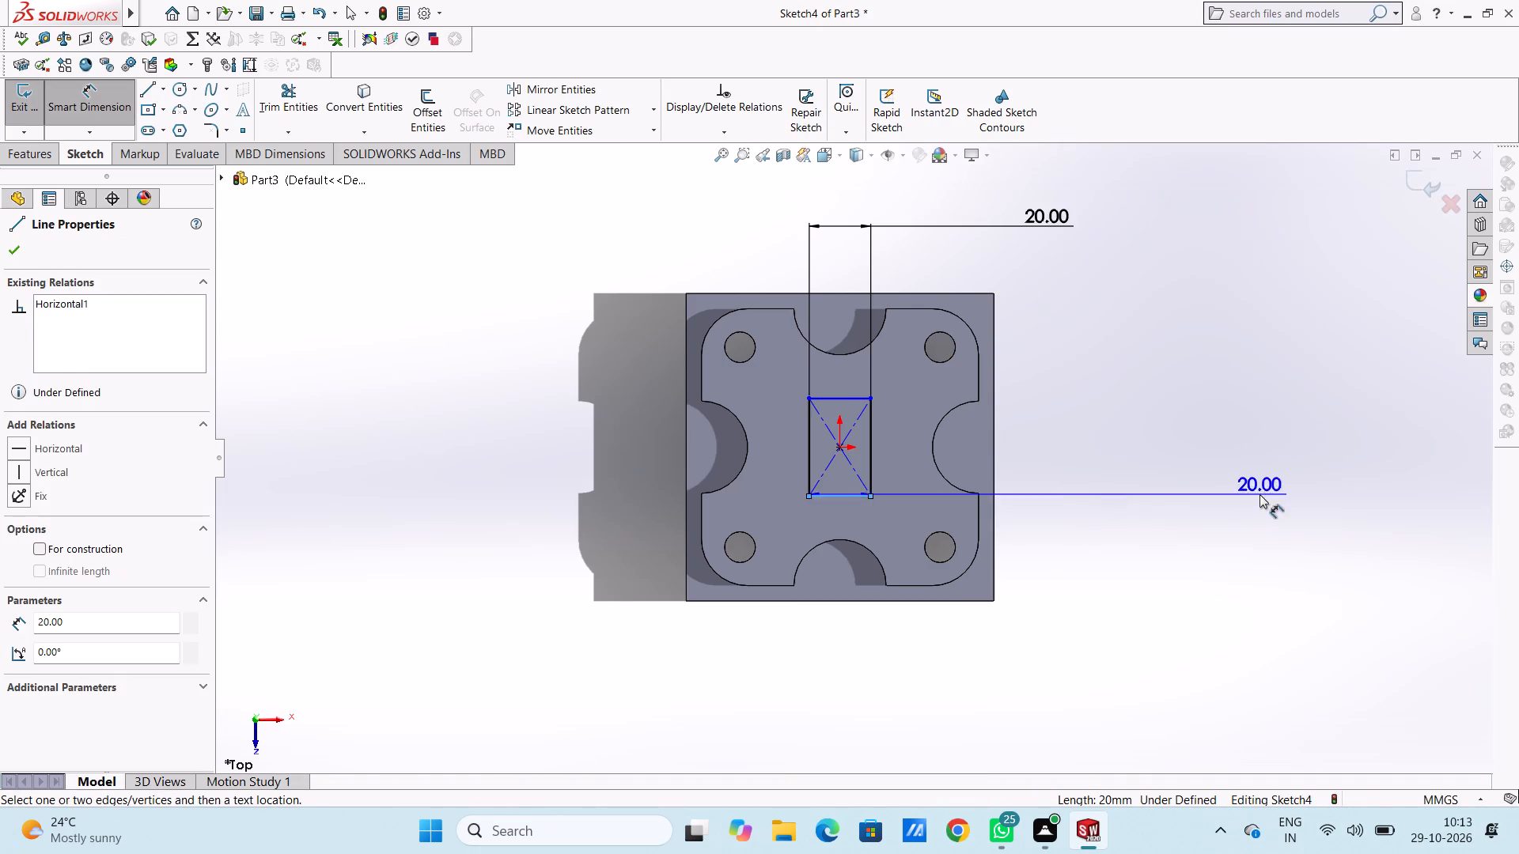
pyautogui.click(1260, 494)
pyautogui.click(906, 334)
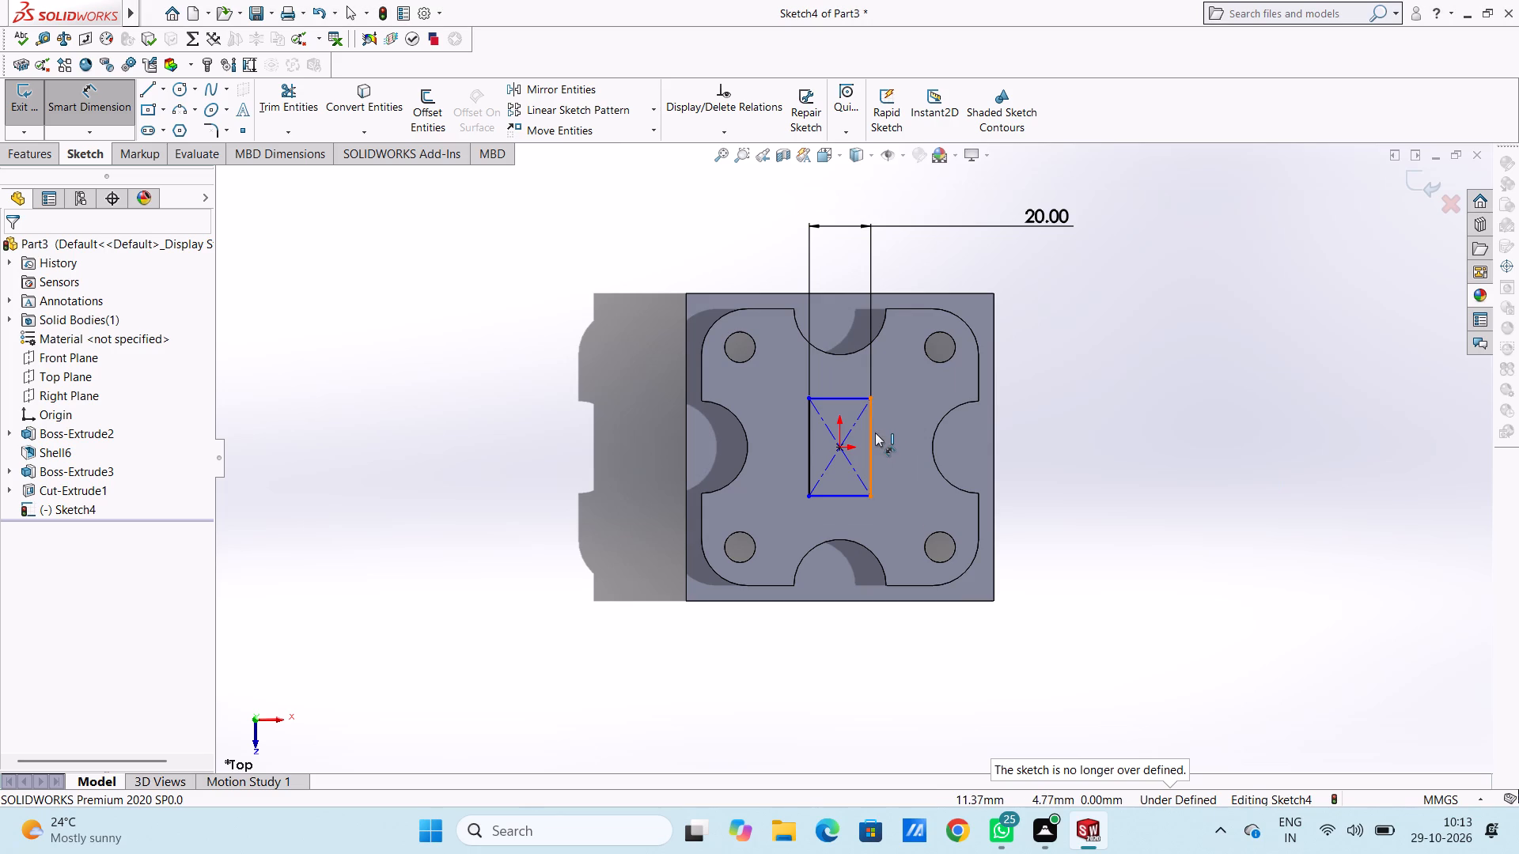
# Dimension the rectangle's vertical edge and set its height to 20 mm.
pyautogui.click(874, 433)
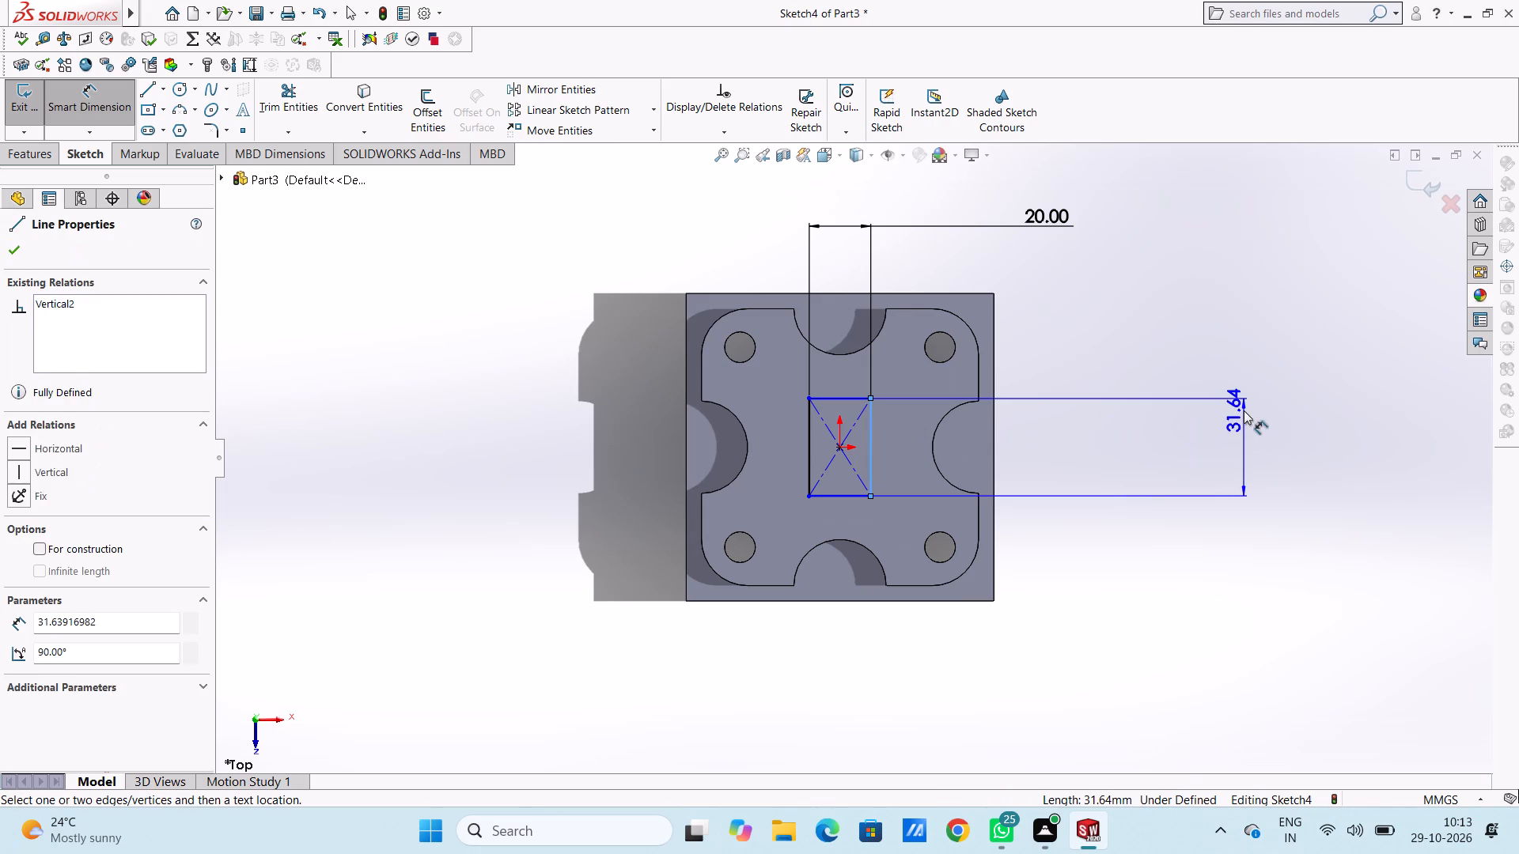
pyautogui.click(1244, 410)
pyautogui.write('20')
pyautogui.press('Return')
pyautogui.click(1063, 368)
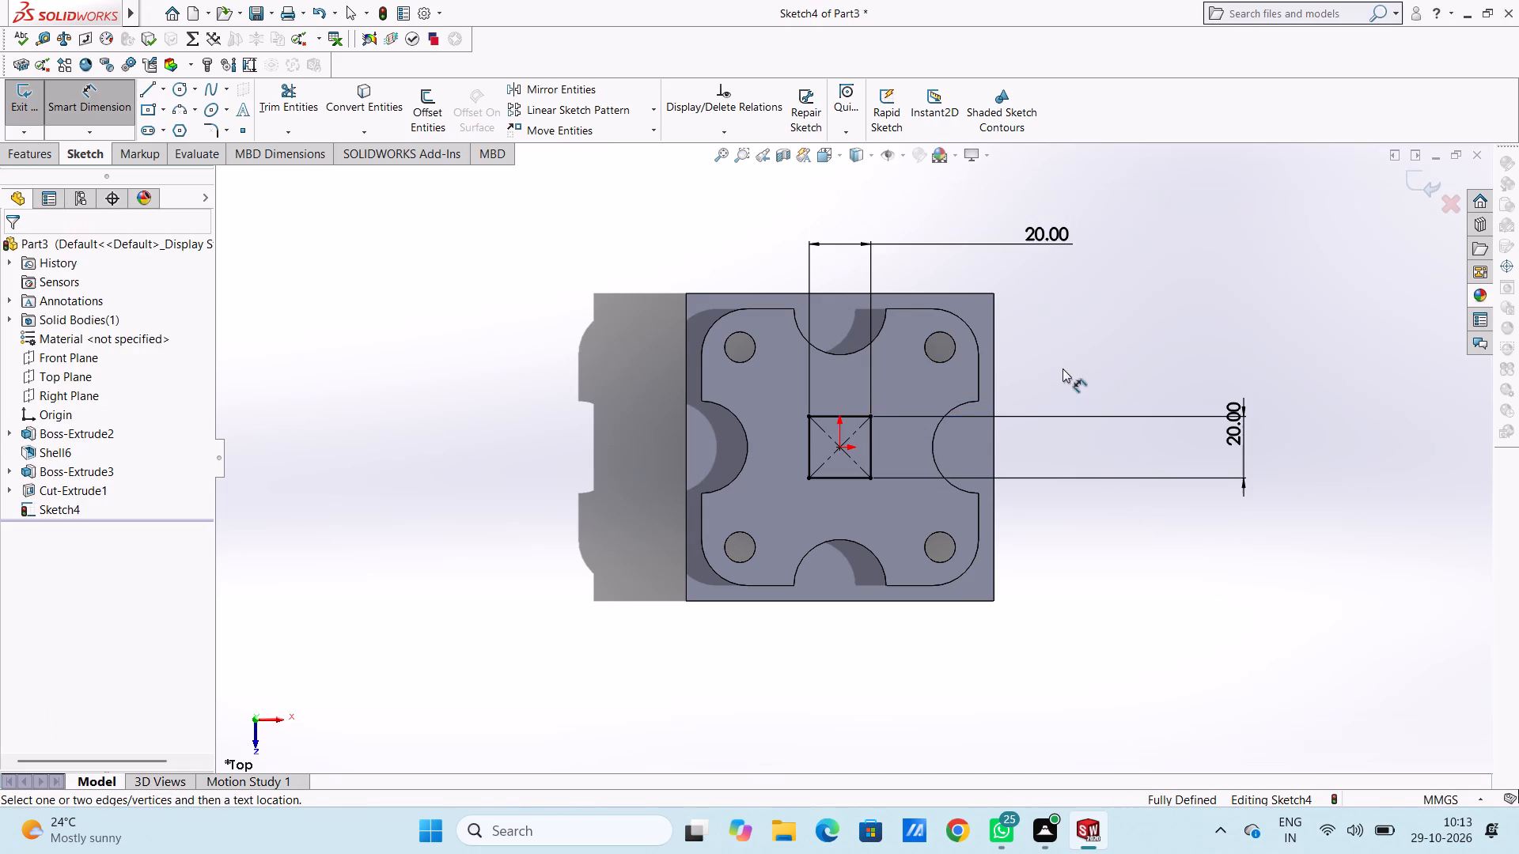
# Draw four circles of 5 mm radius, one centred on each corner of the 20 mm square.
pyautogui.click(171, 87)
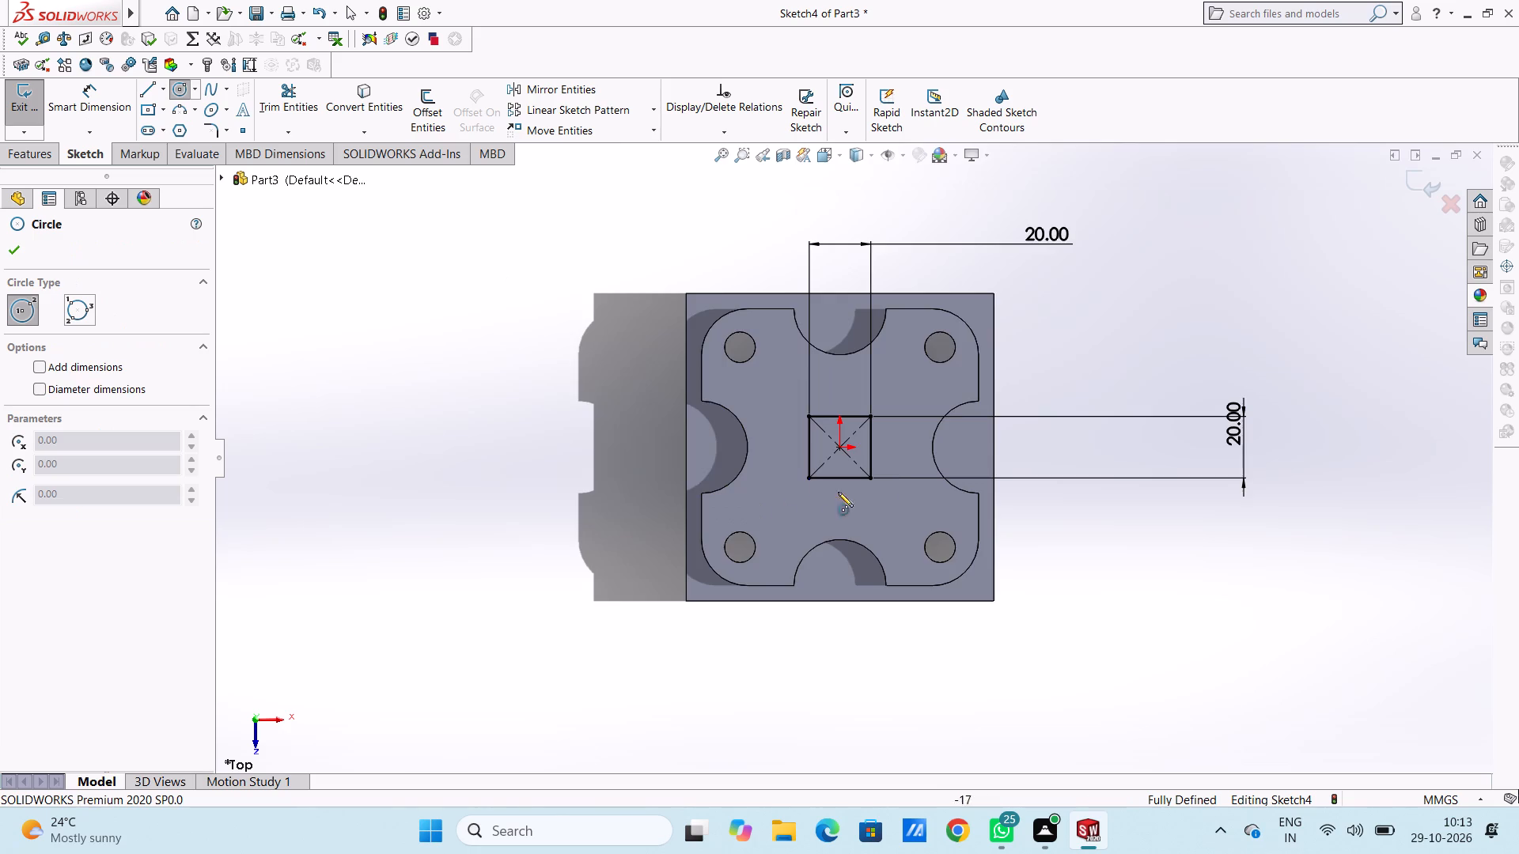
pyautogui.scroll(-4, 894, 462)
pyautogui.click(710, 380)
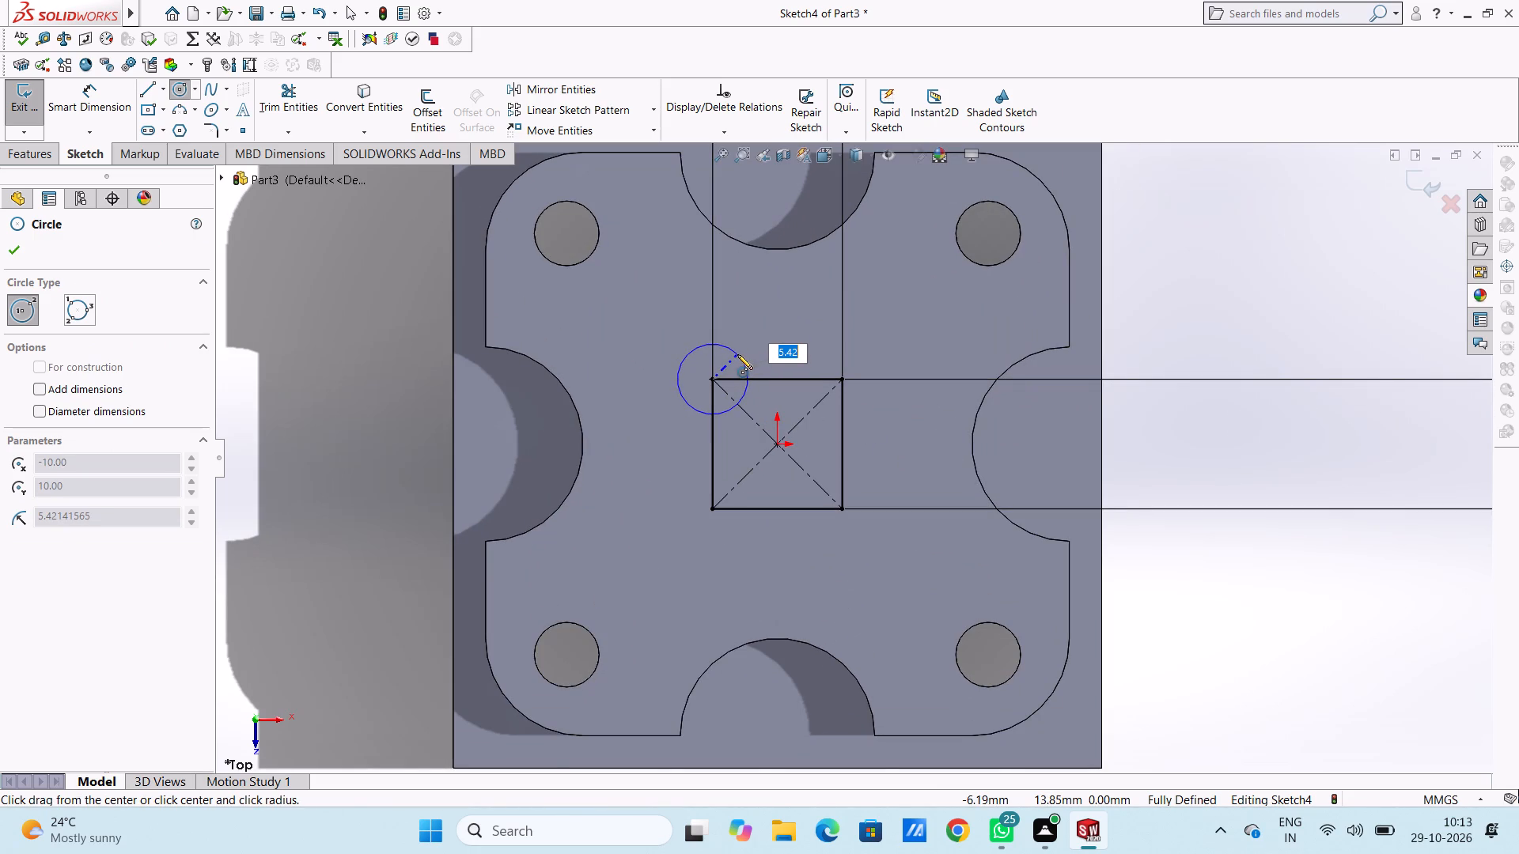
pyautogui.press('5')
pyautogui.press('Return')
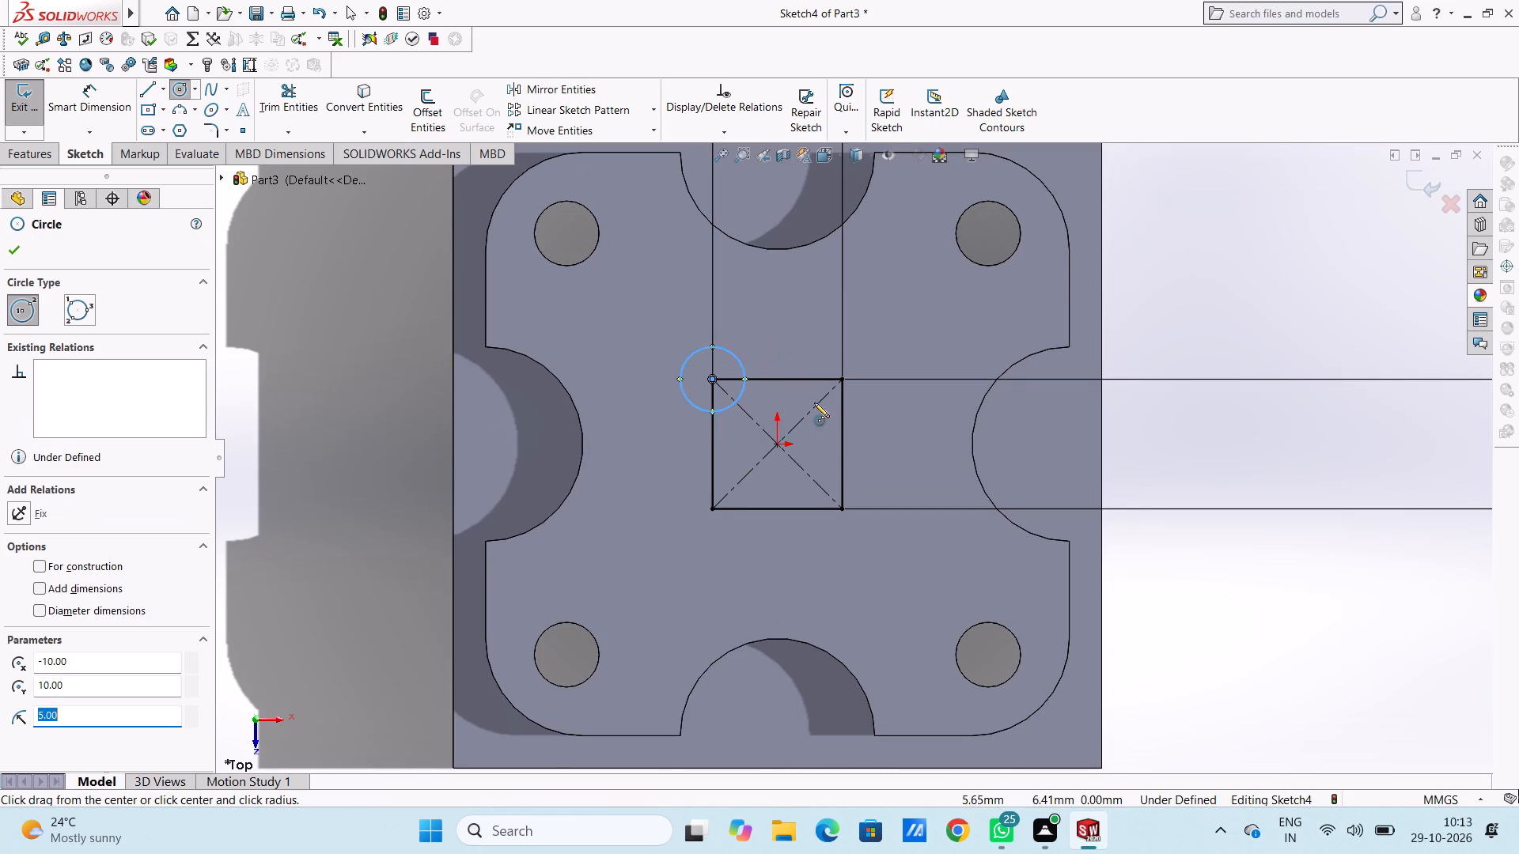
pyautogui.click(842, 382)
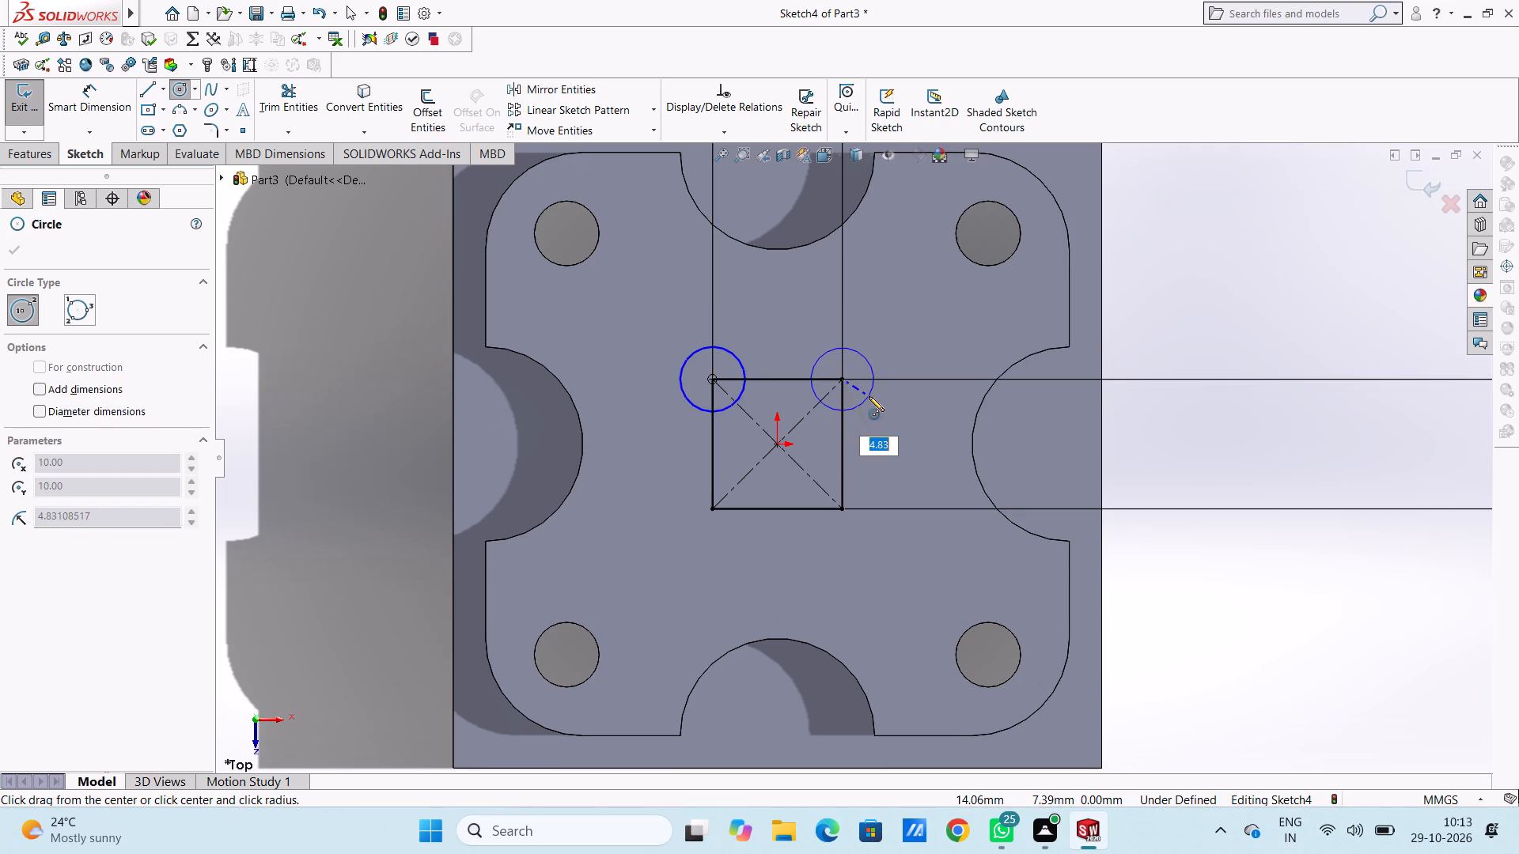
pyautogui.press('5')
pyautogui.press('Return')
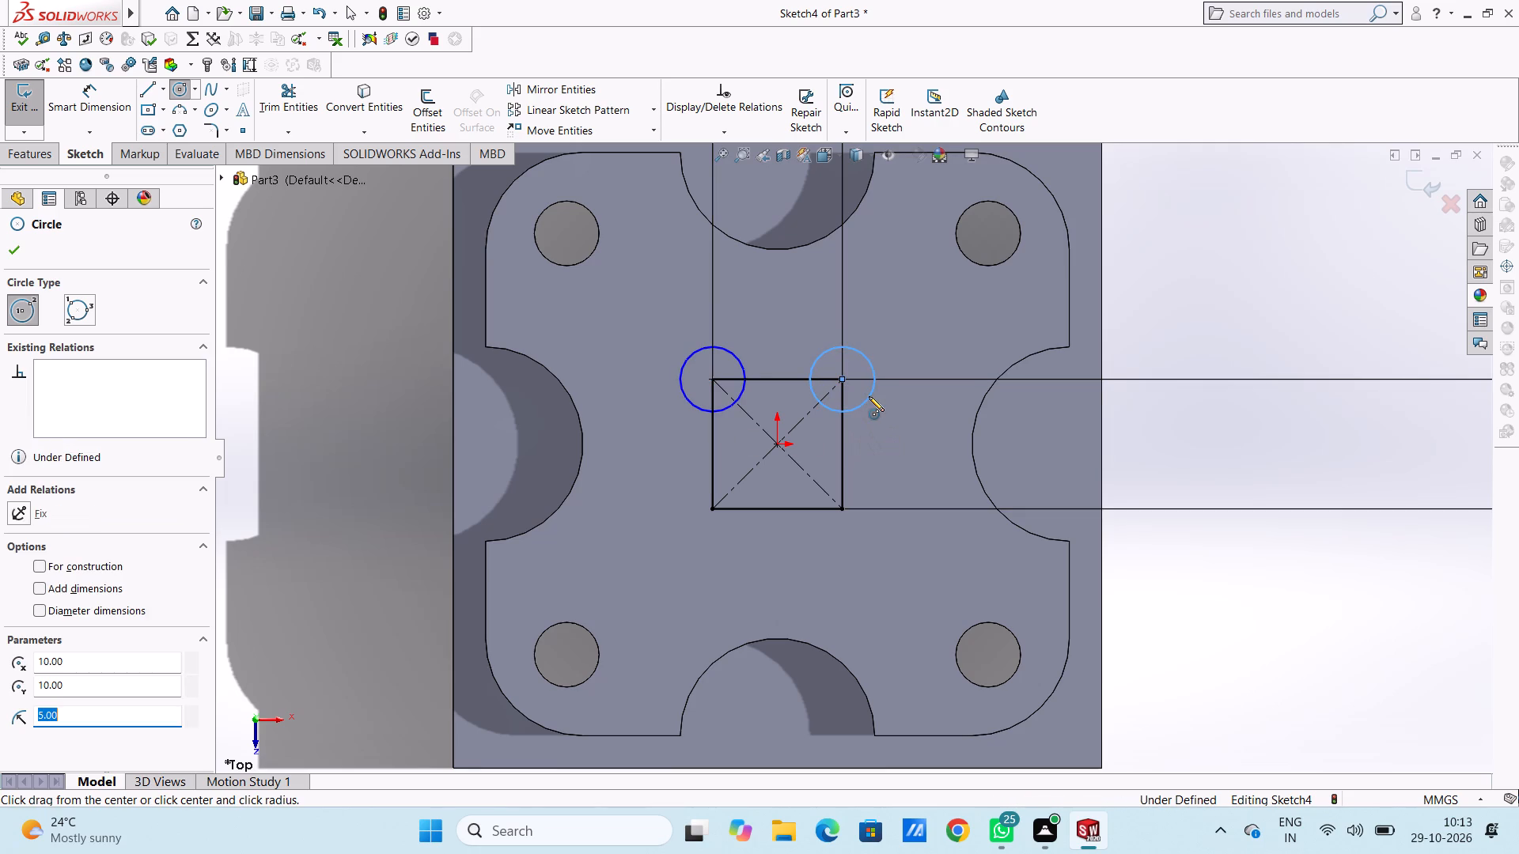
pyautogui.click(843, 511)
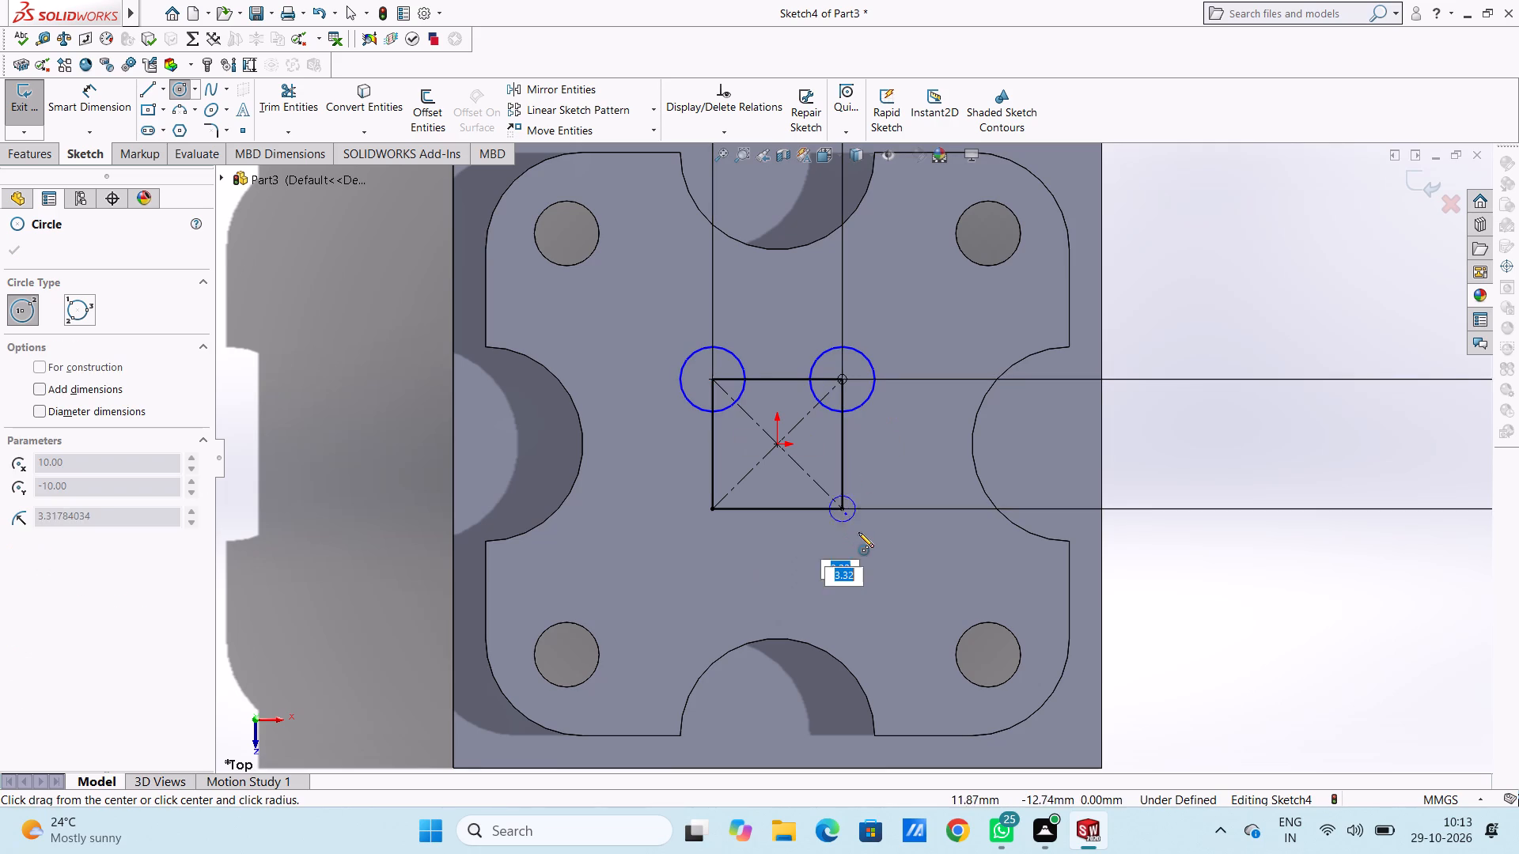
pyautogui.press('5')
pyautogui.press('Return')
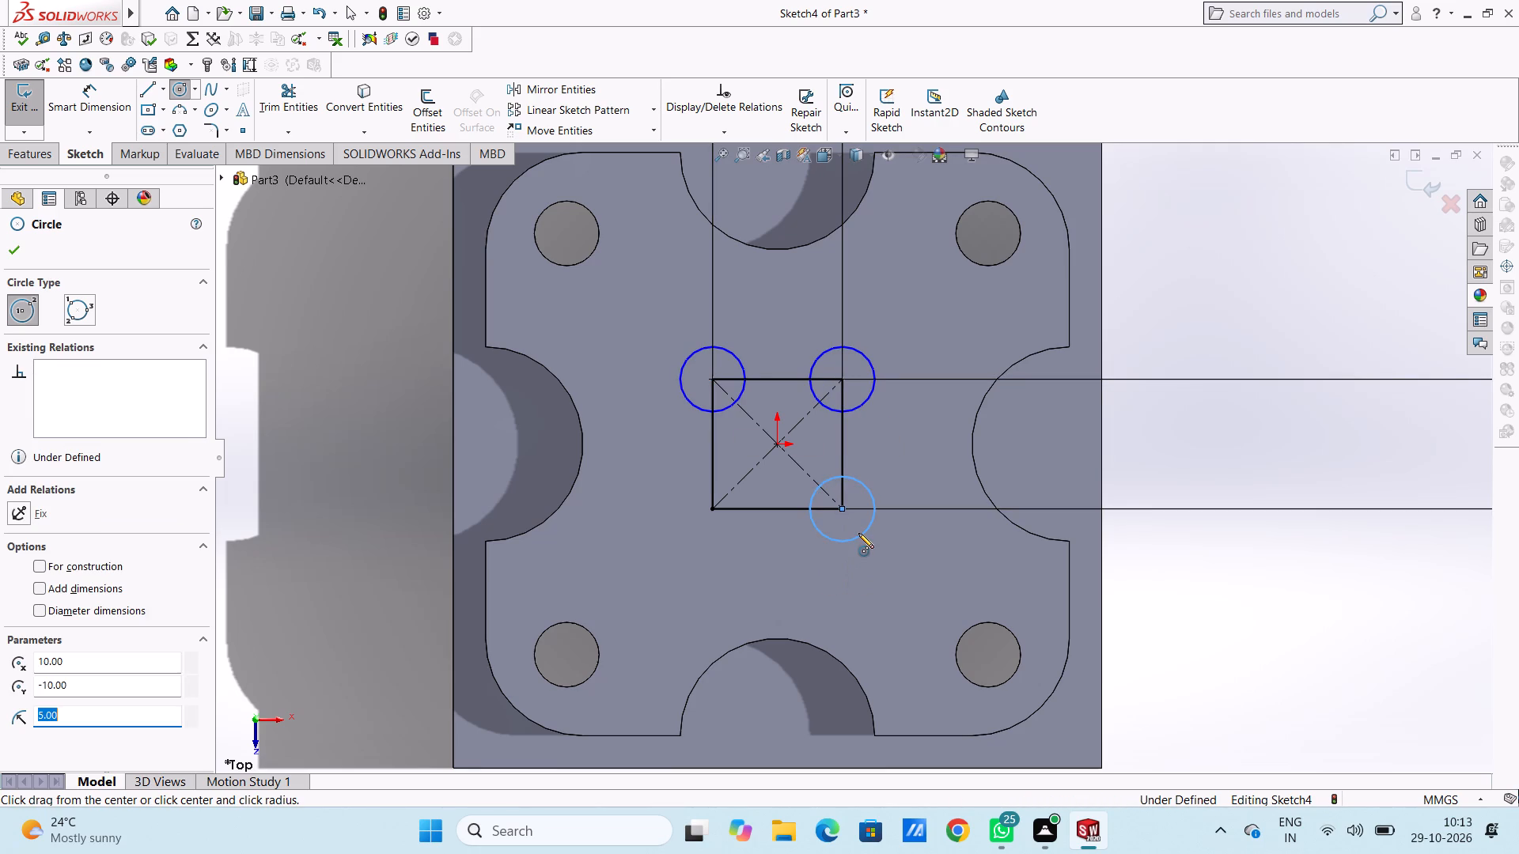
pyautogui.click(713, 508)
pyautogui.press('5')
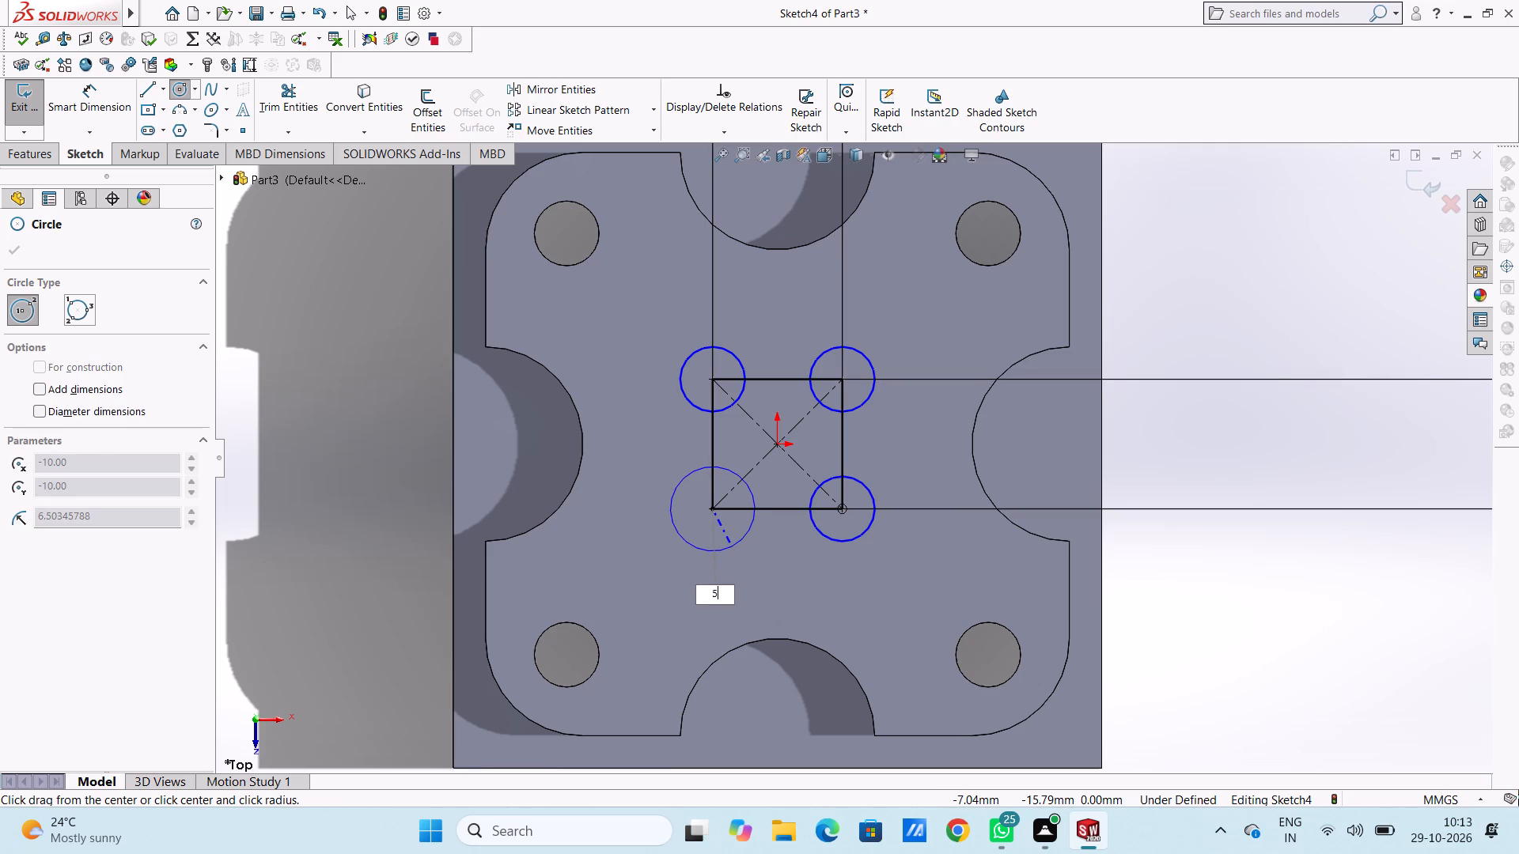
pyautogui.press('Return')
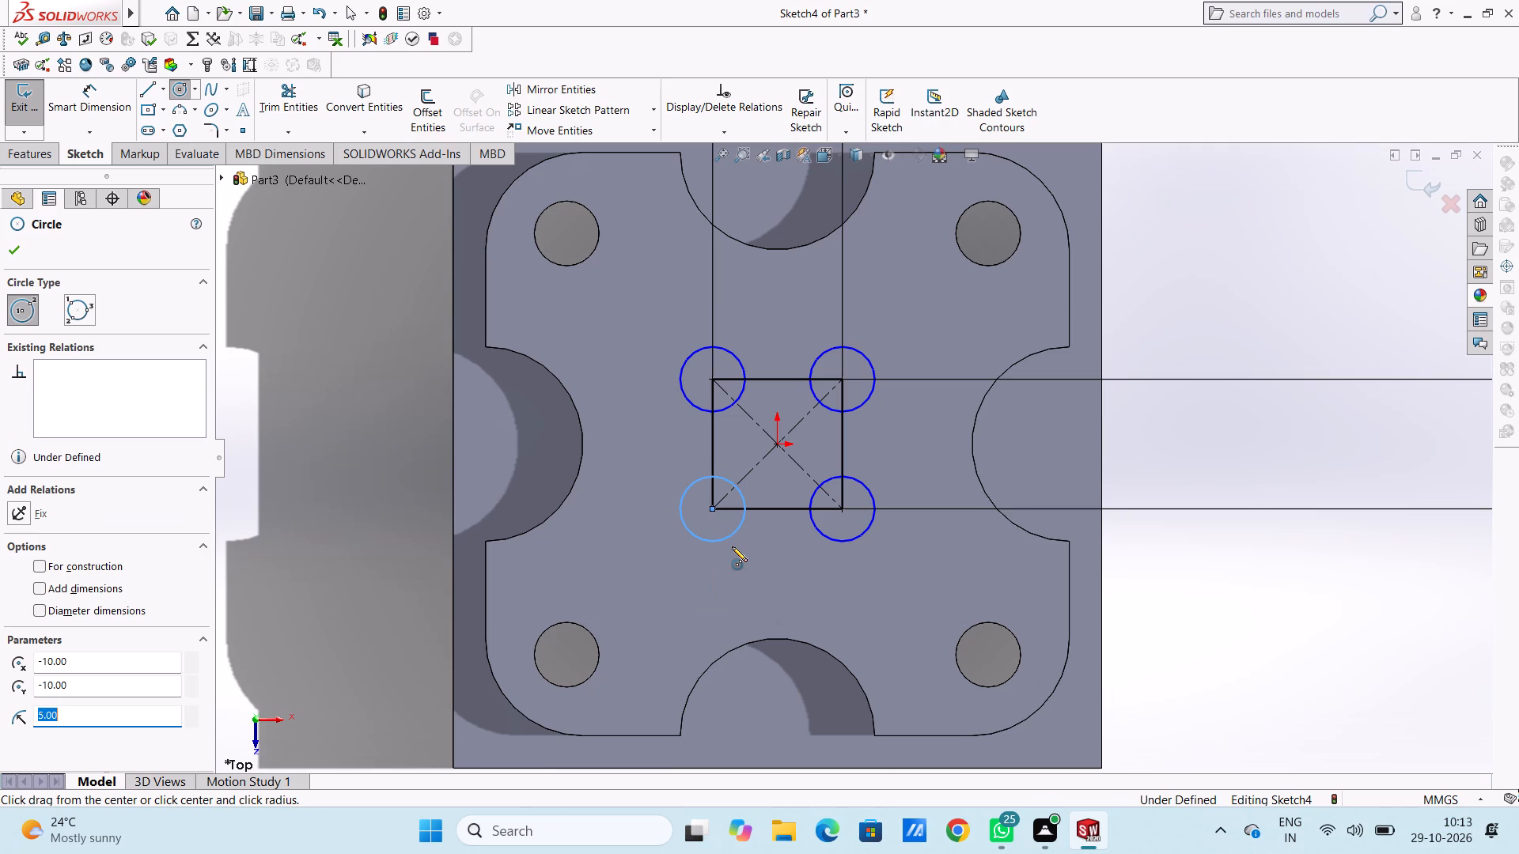
# Draw four circles of 15 mm radius, one centred on each corner of the 20 mm square.
pyautogui.click(842, 377)
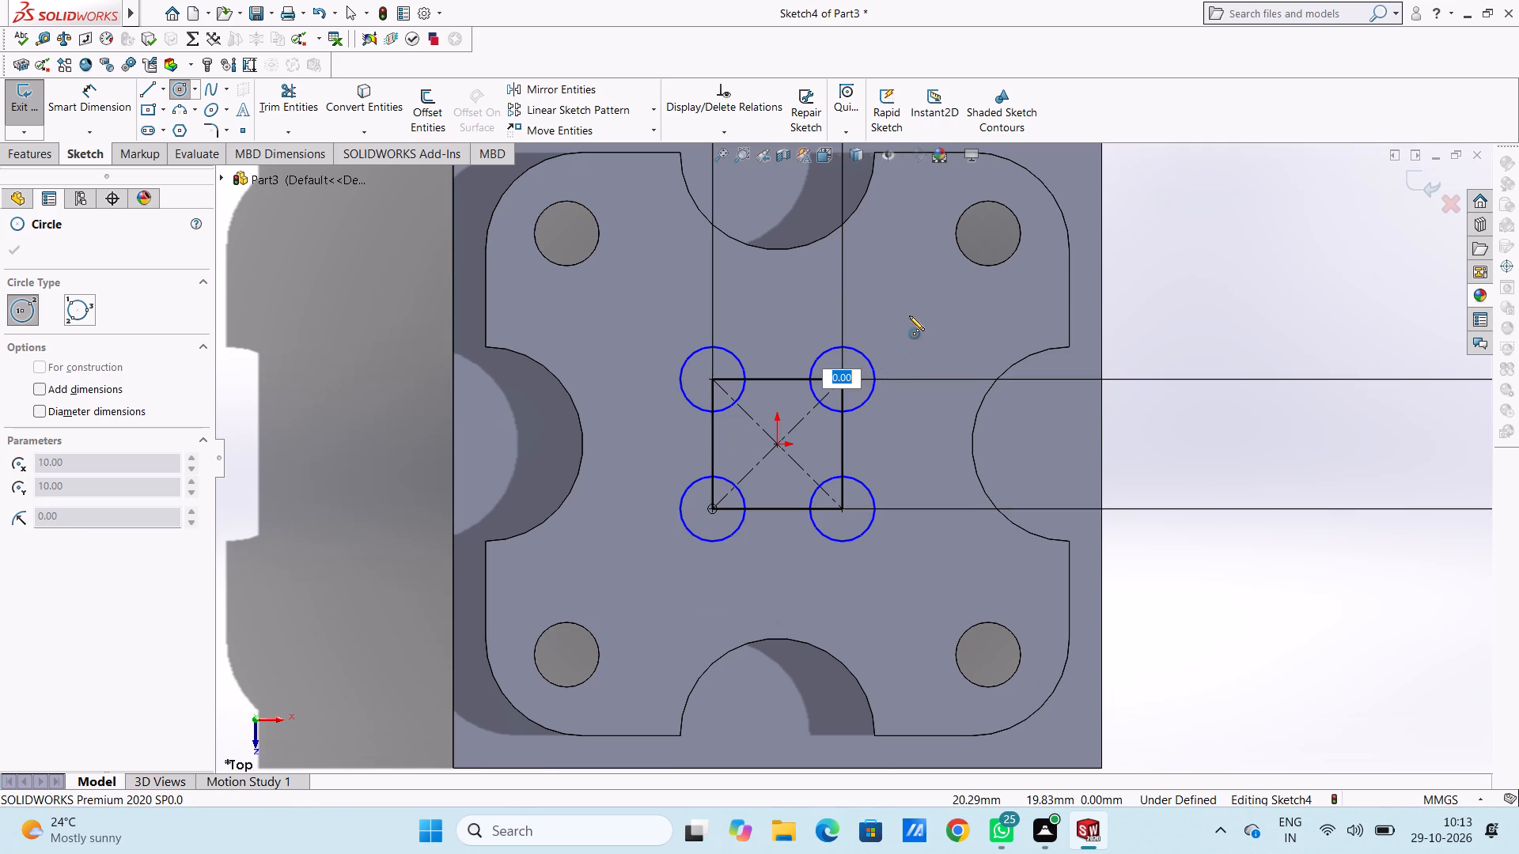
pyautogui.write('15')
pyautogui.press('Return')
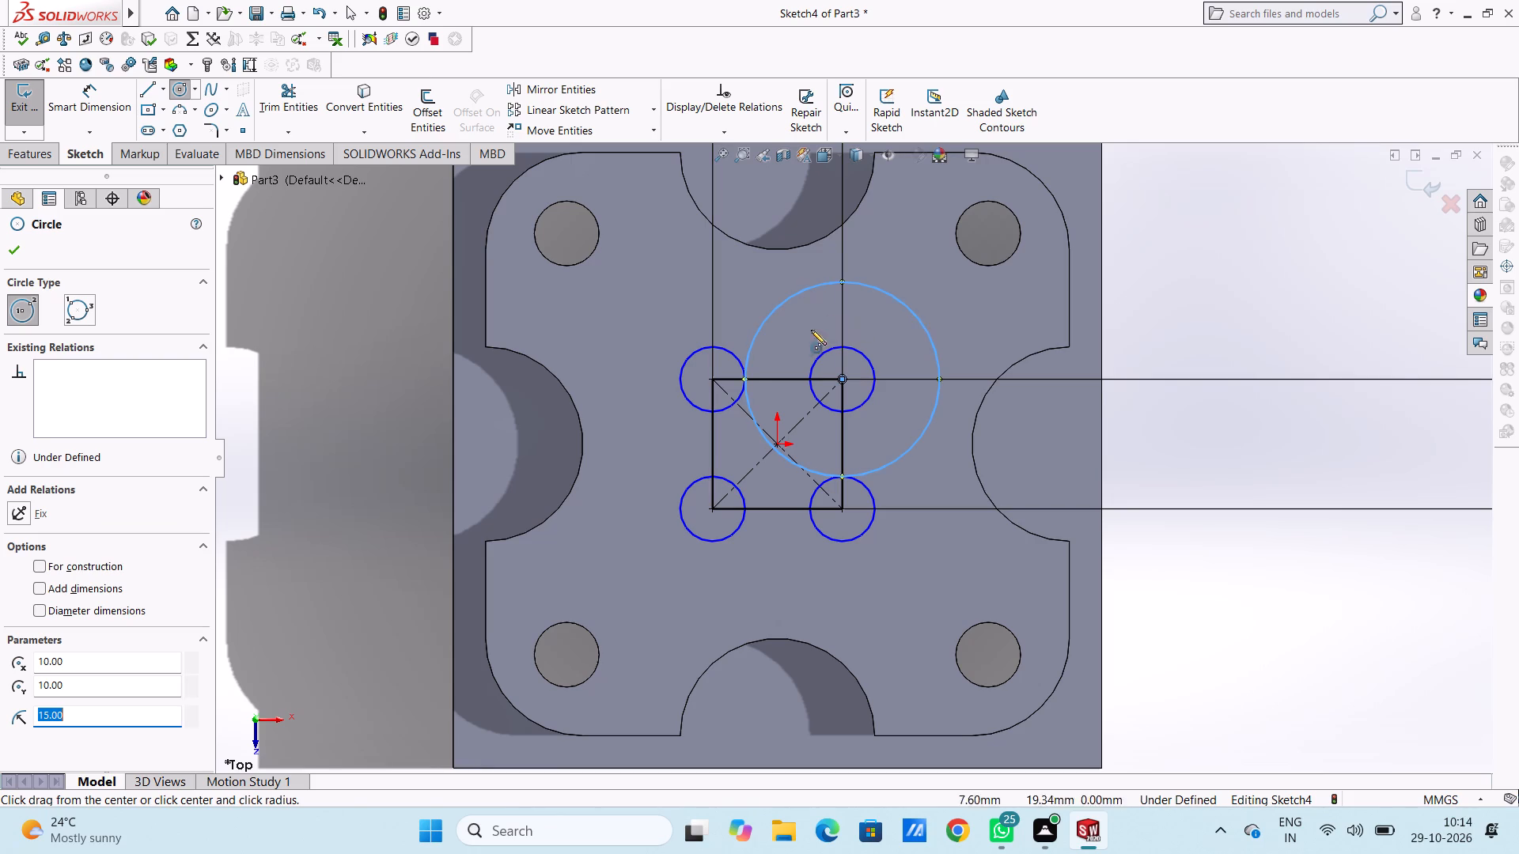
pyautogui.click(710, 383)
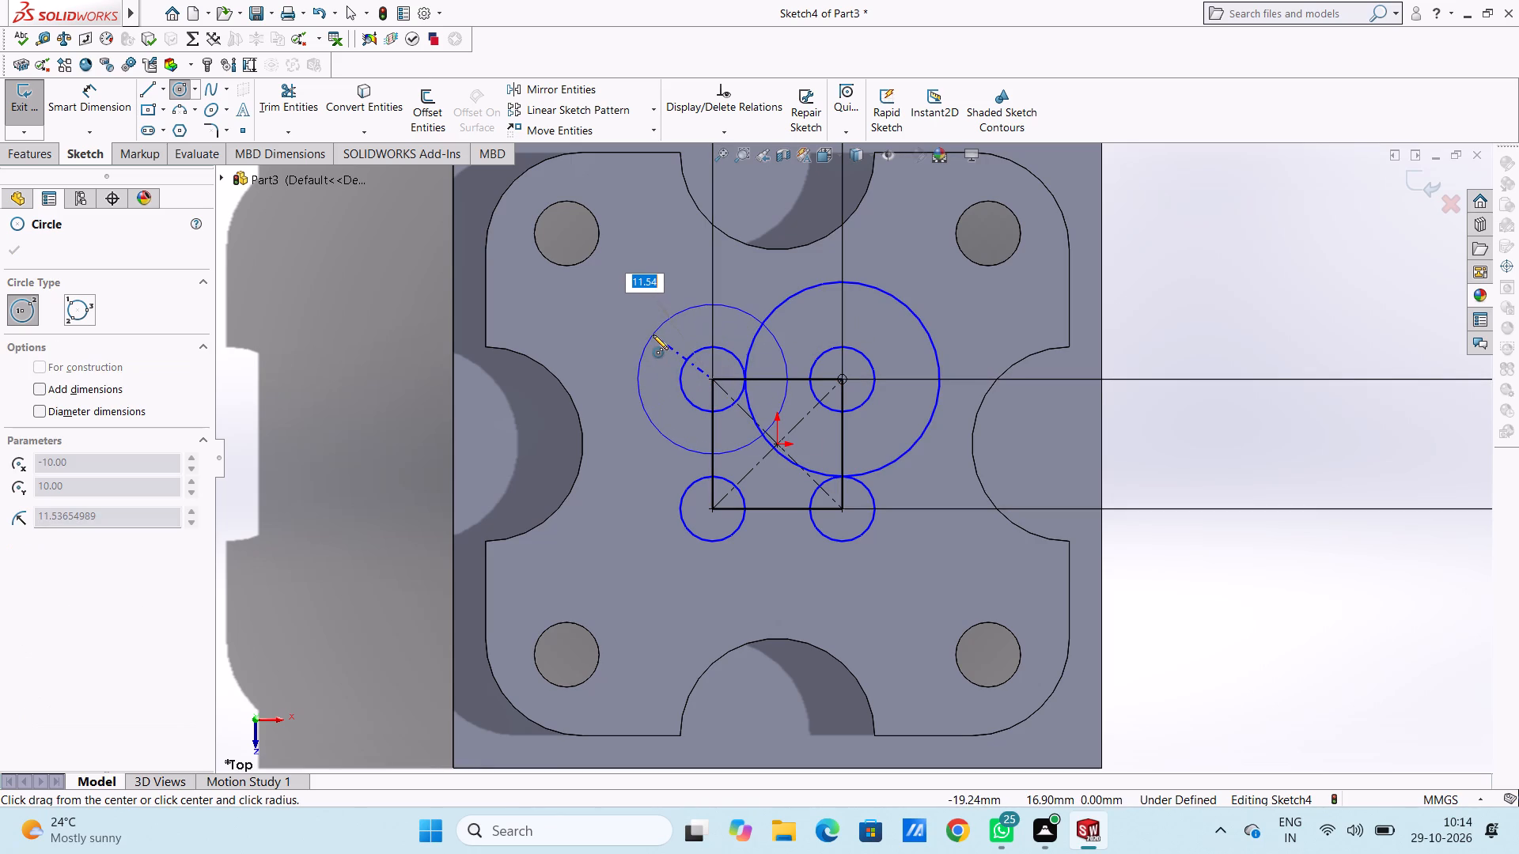
pyautogui.write('15')
pyautogui.press('Return')
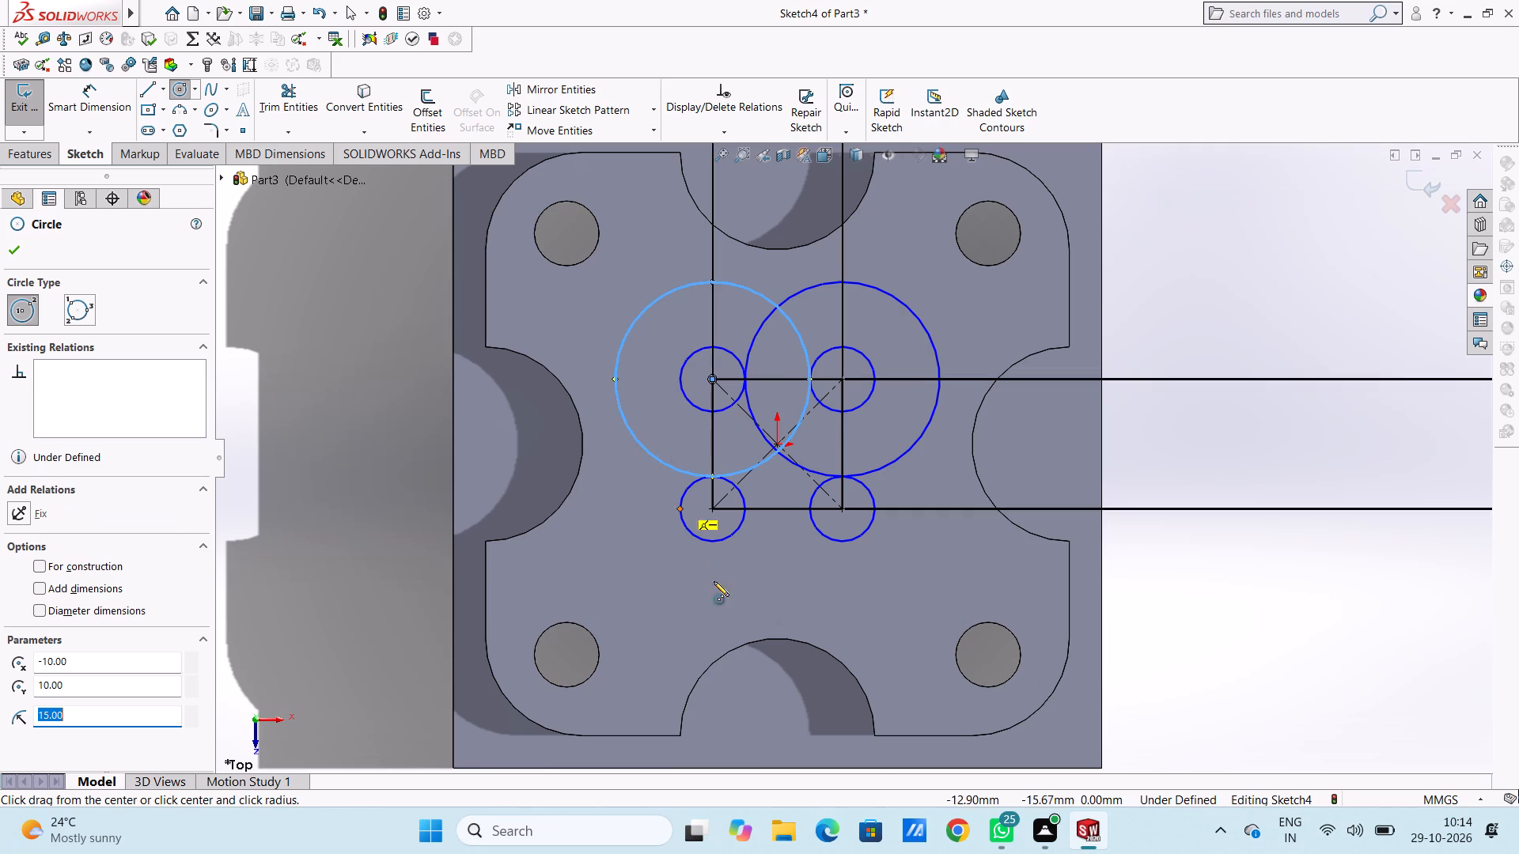
pyautogui.scroll(-2, 704, 547)
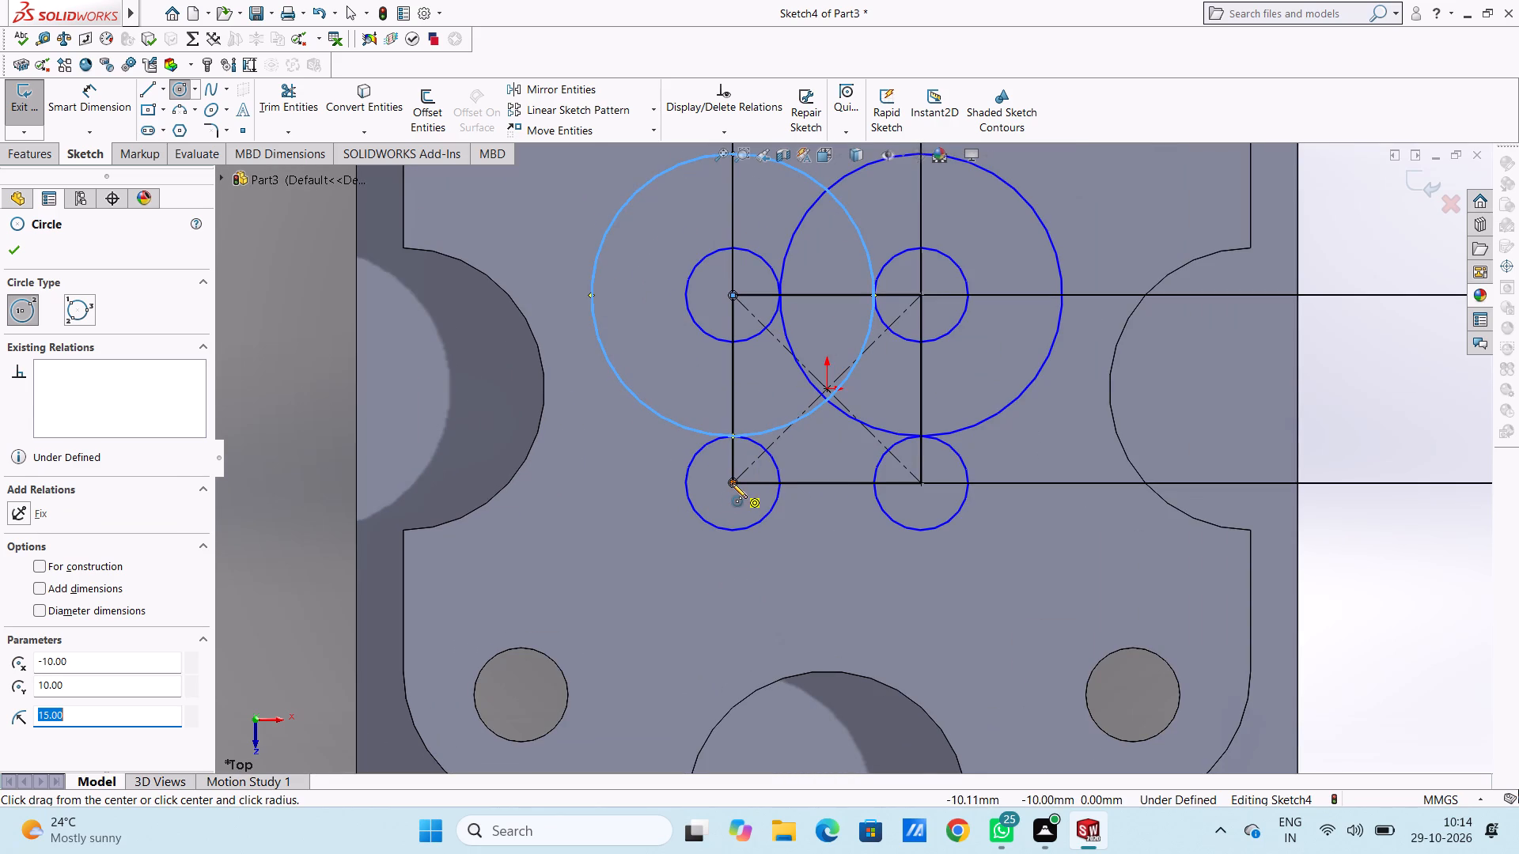
pyautogui.click(732, 483)
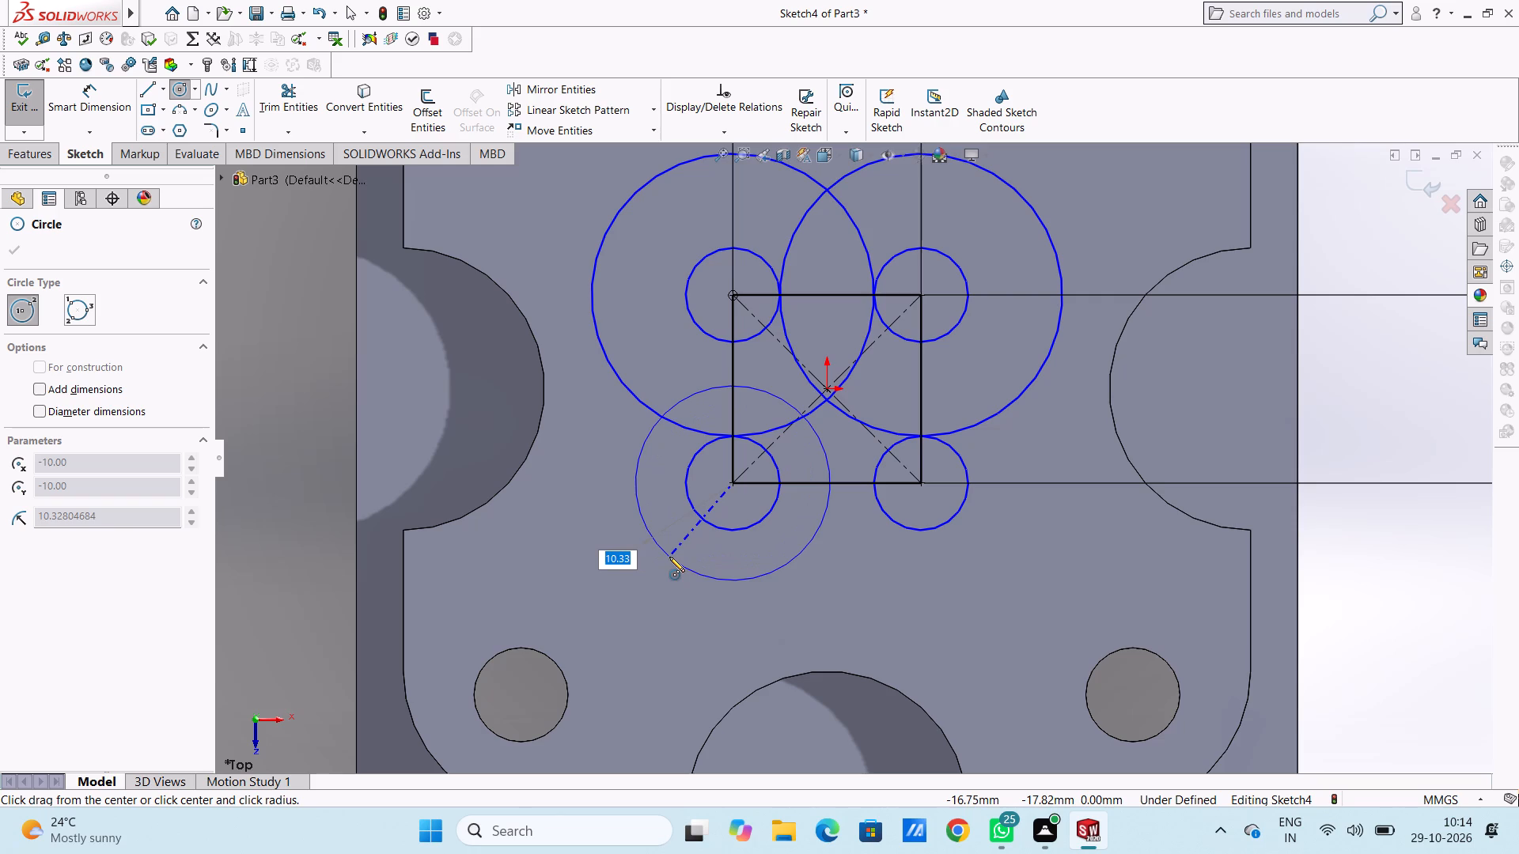
pyautogui.write('15')
pyautogui.press('Return')
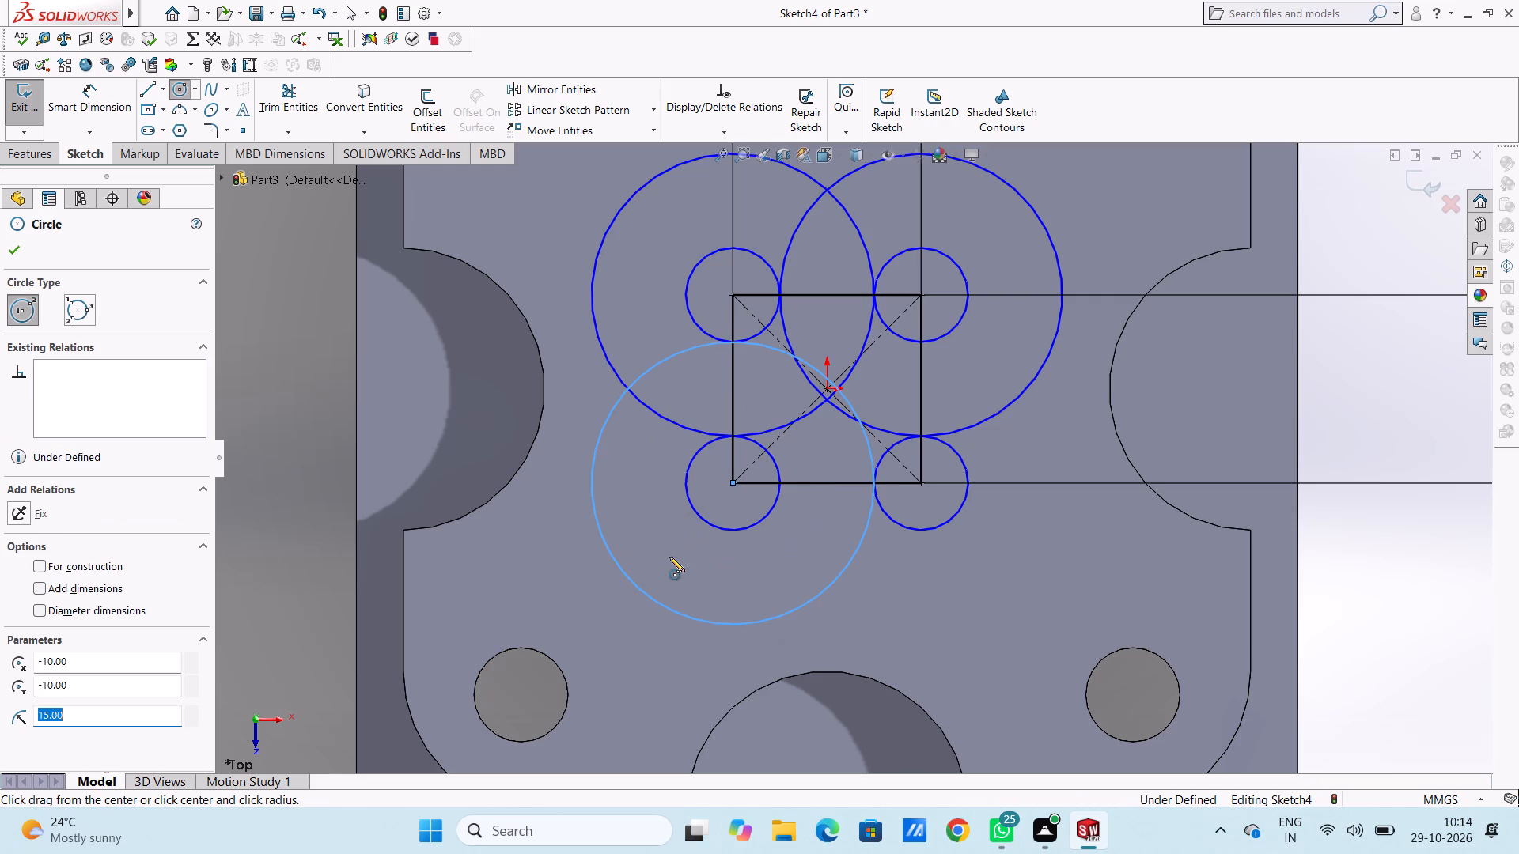
pyautogui.click(921, 482)
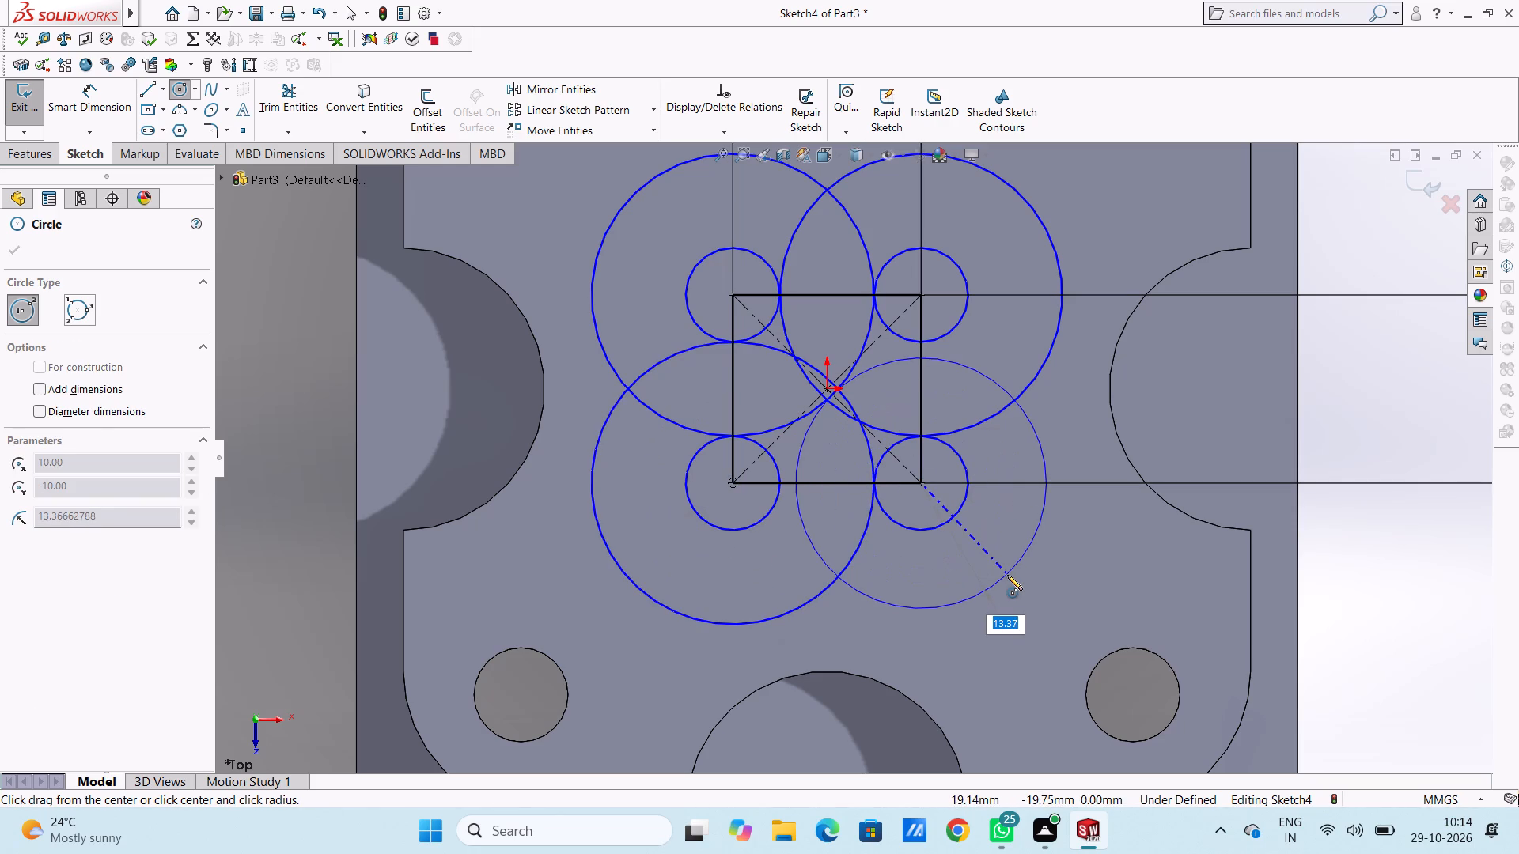
pyautogui.write('15')
pyautogui.press('Return')
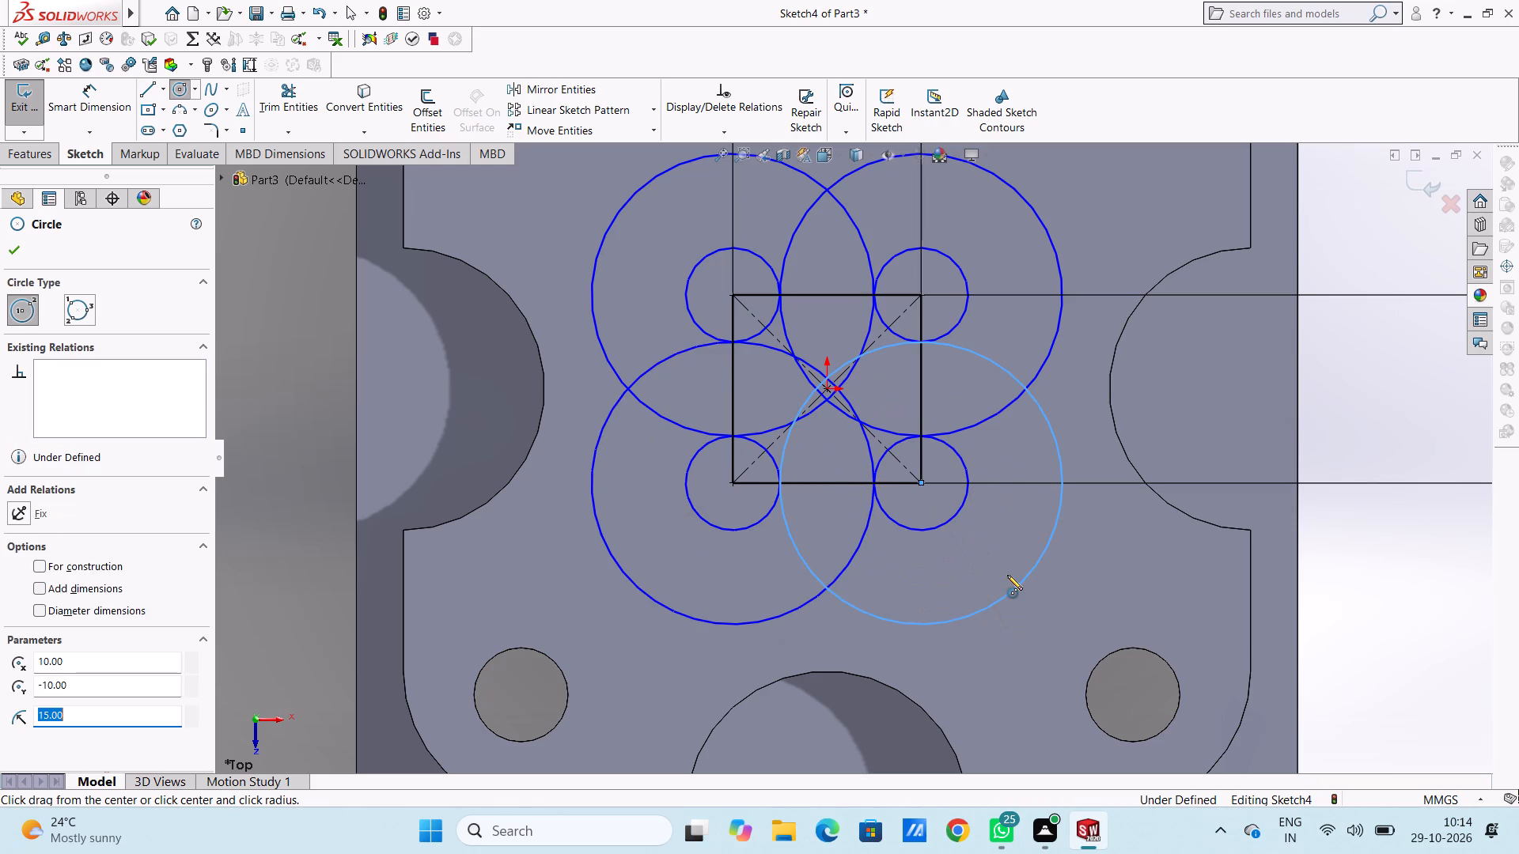
pyautogui.scroll(4, 933, 593)
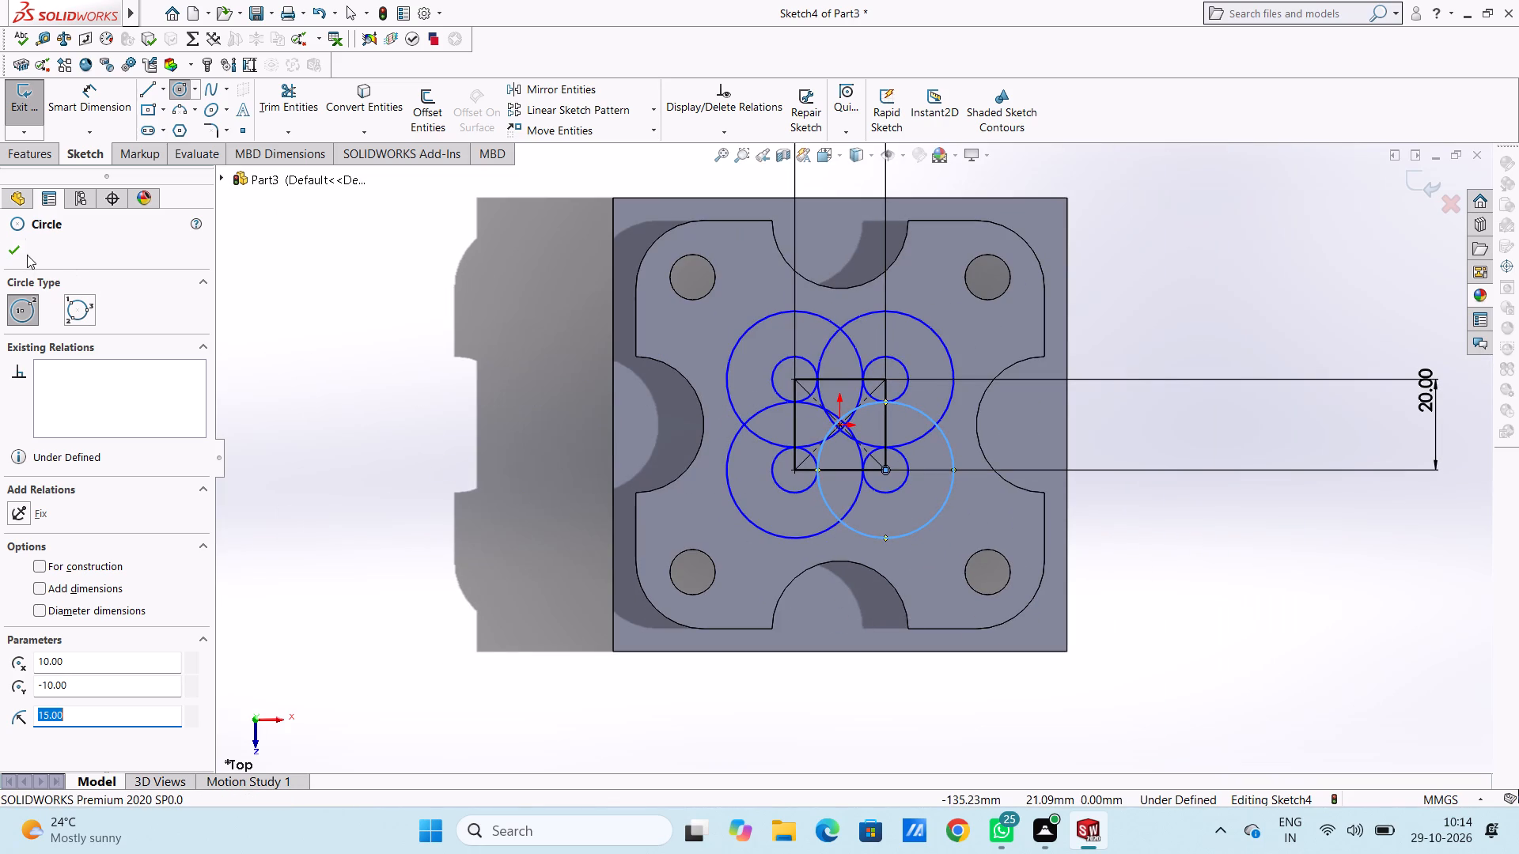
pyautogui.click(23, 253)
pyautogui.click(317, 401)
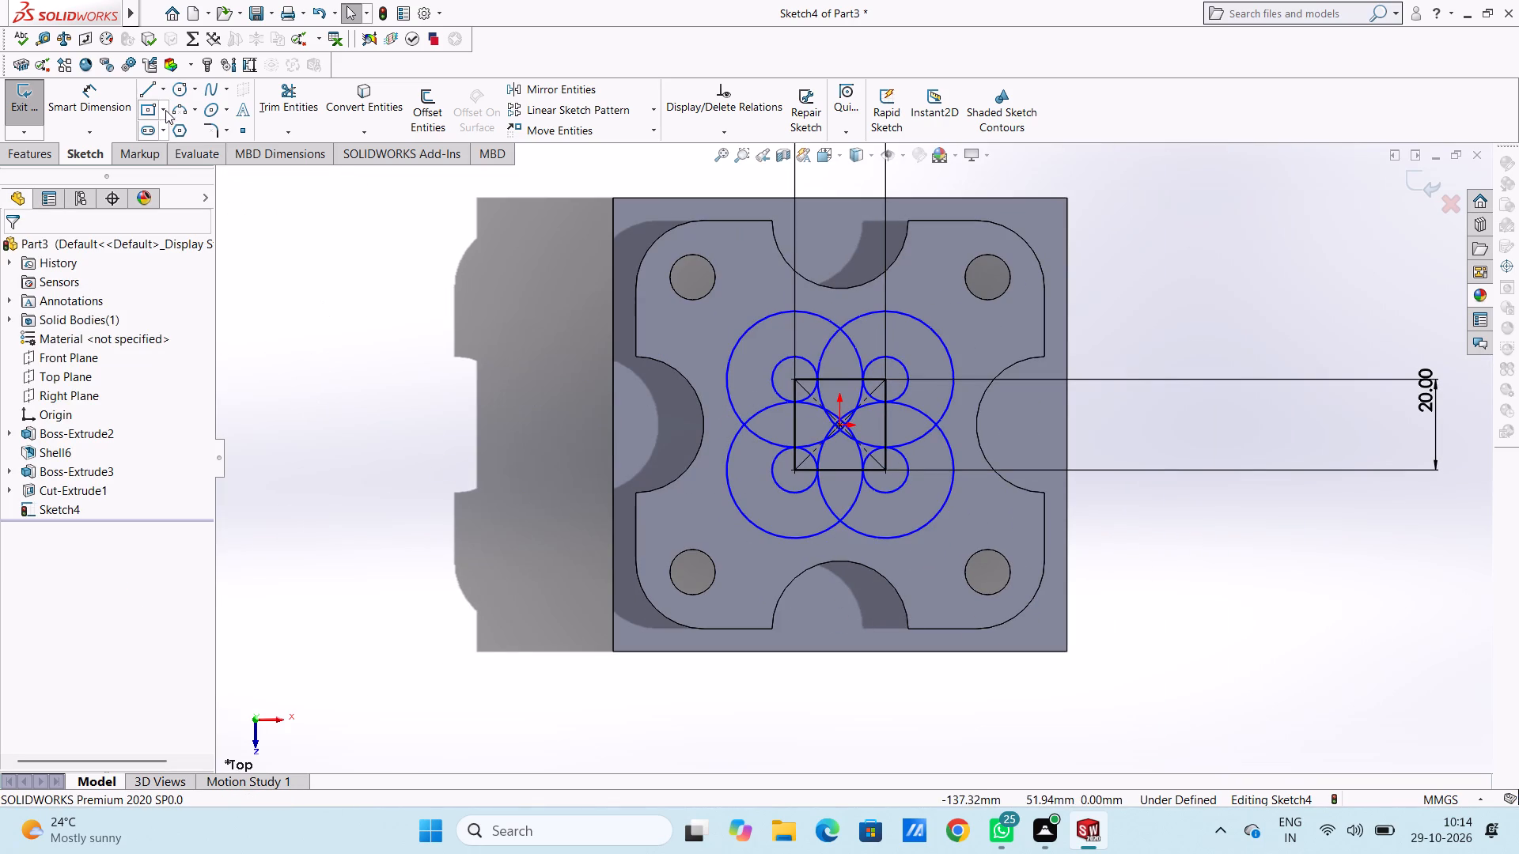
# Draw 20 mm tangent lines joining the outermost points of the two left large circles and of the two upper large circles.
pyautogui.click(153, 89)
pyautogui.scroll(-2, 755, 435)
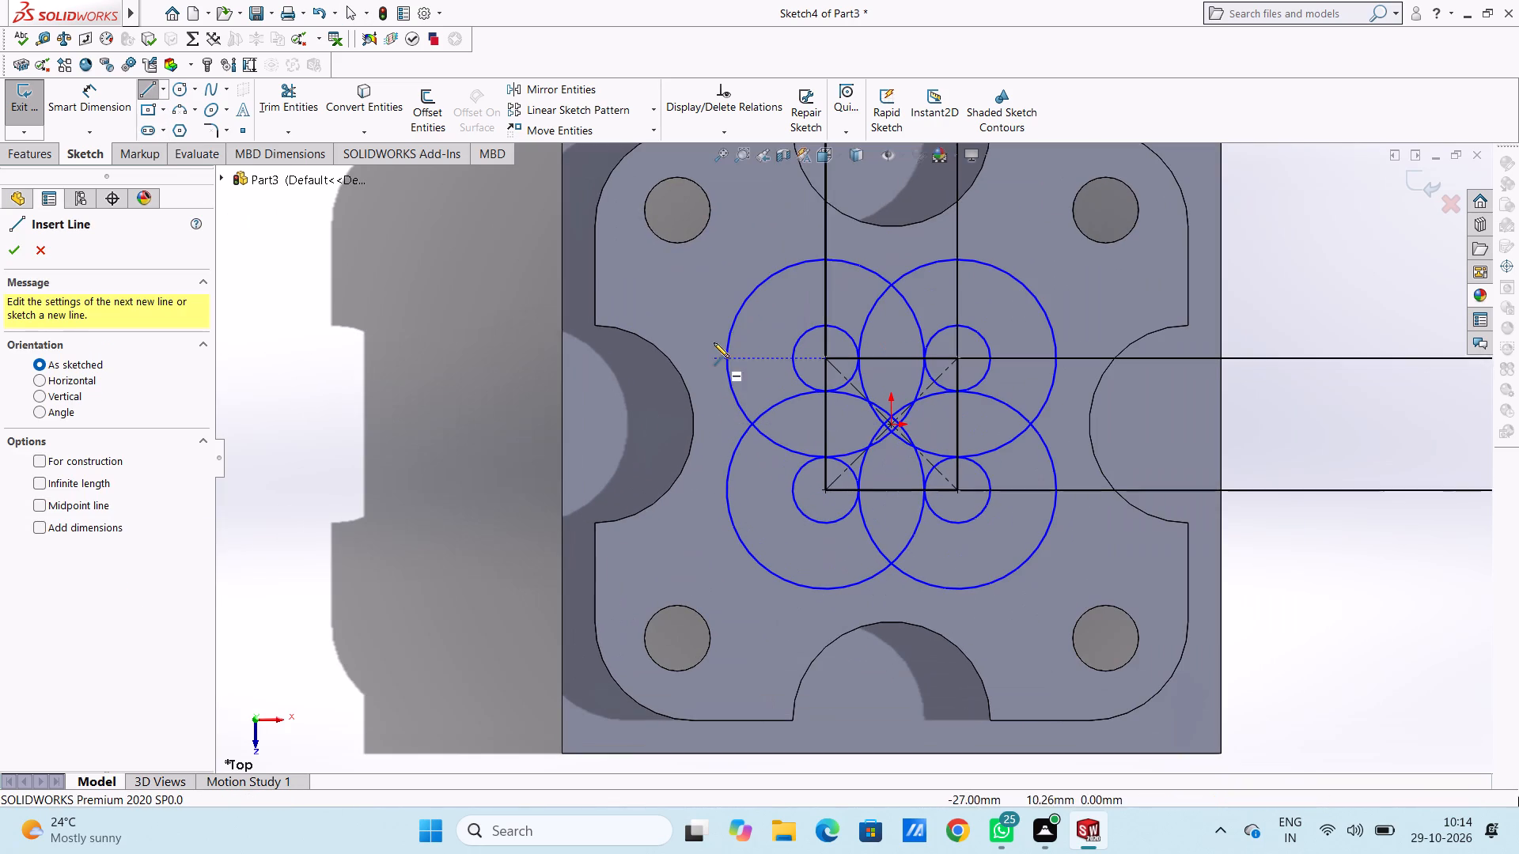
pyautogui.click(727, 360)
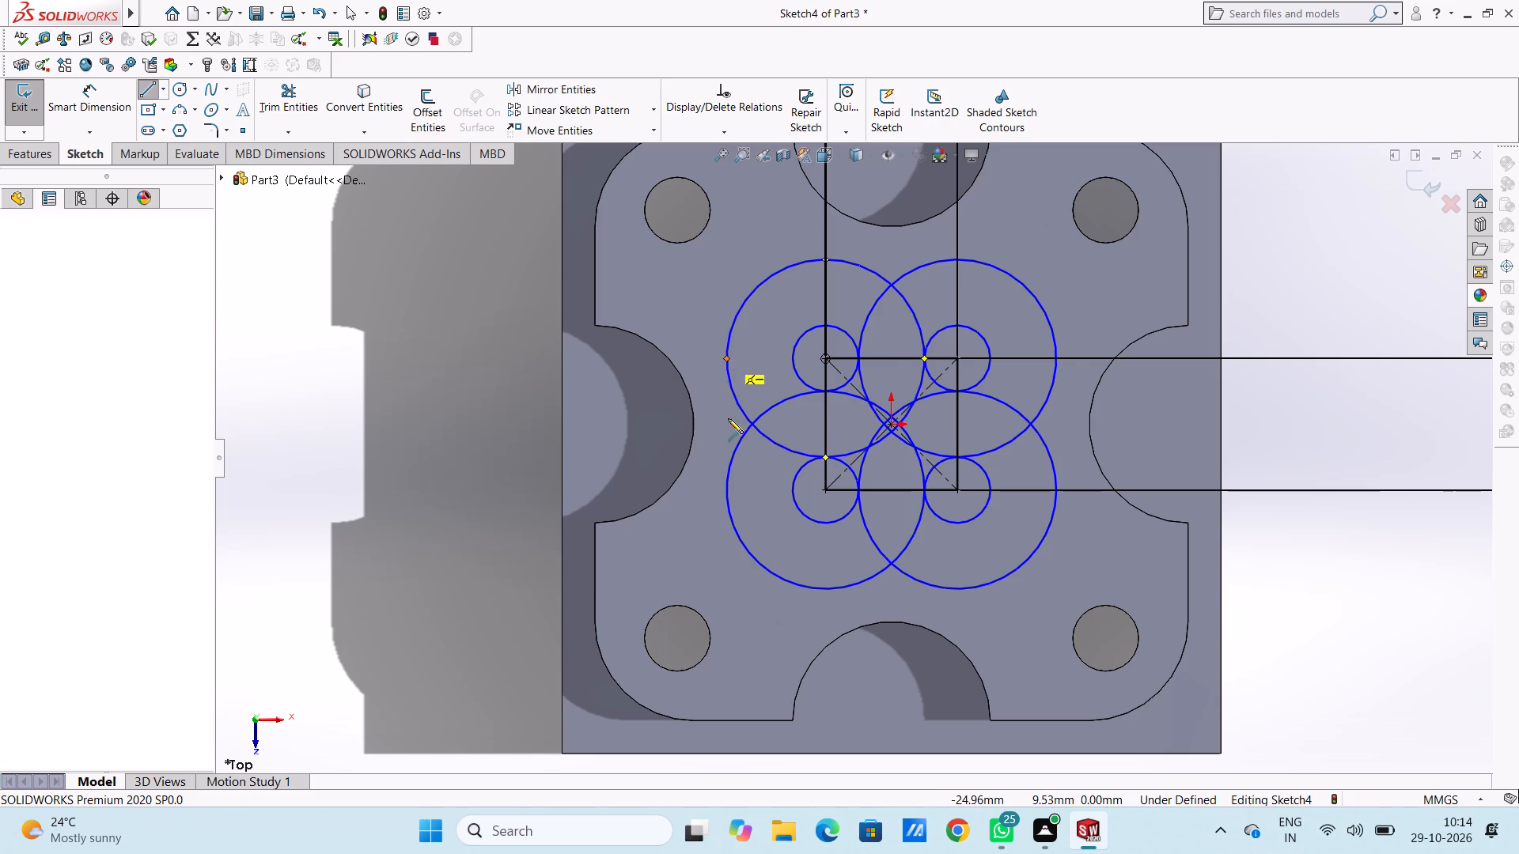
pyautogui.click(725, 491)
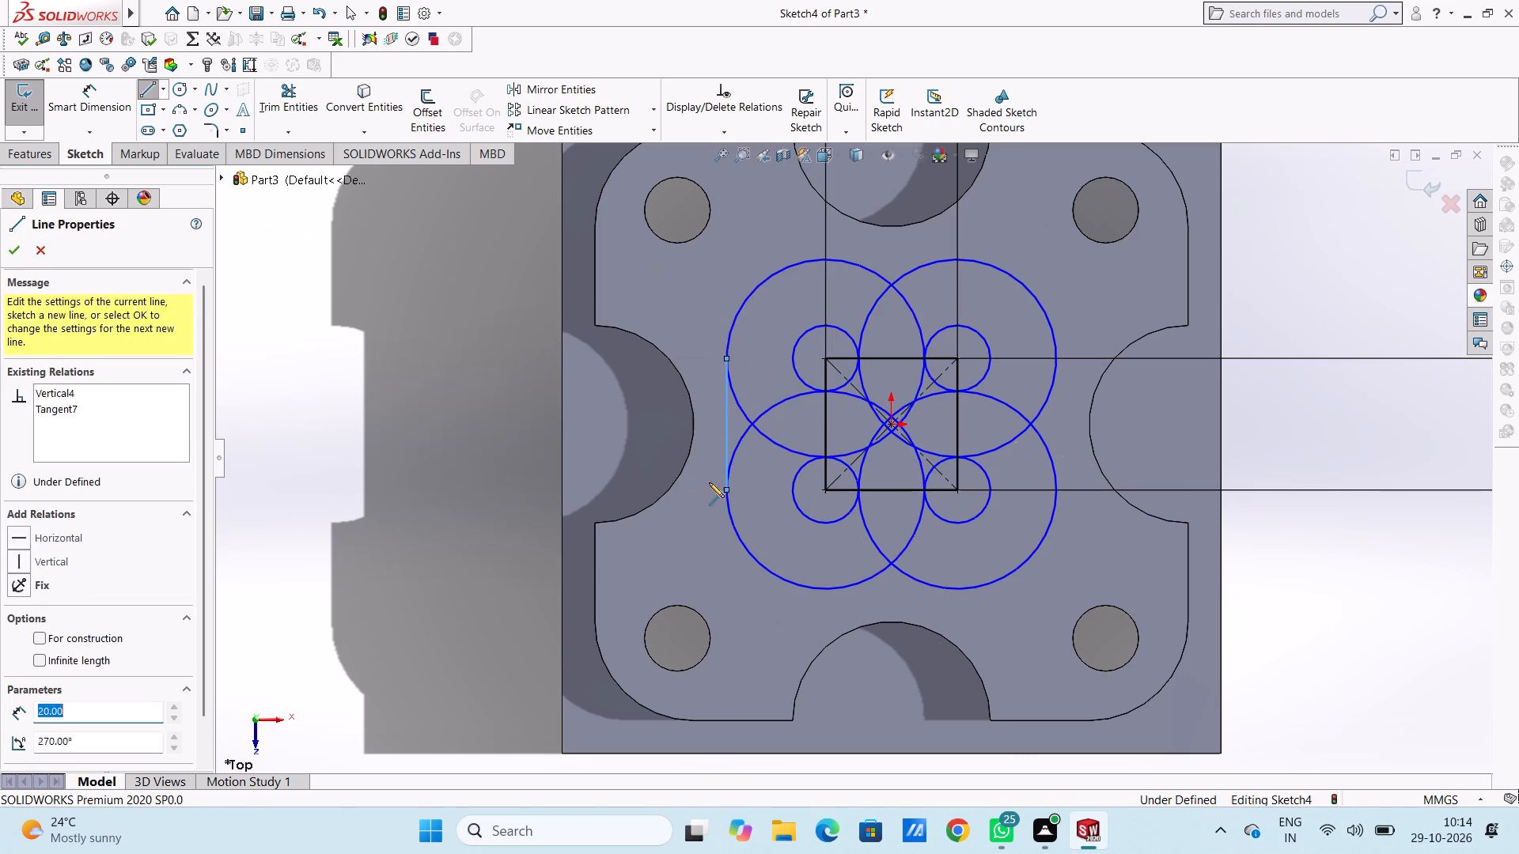
pyautogui.rightClick(456, 329)
pyautogui.click(468, 342)
pyautogui.click(458, 348)
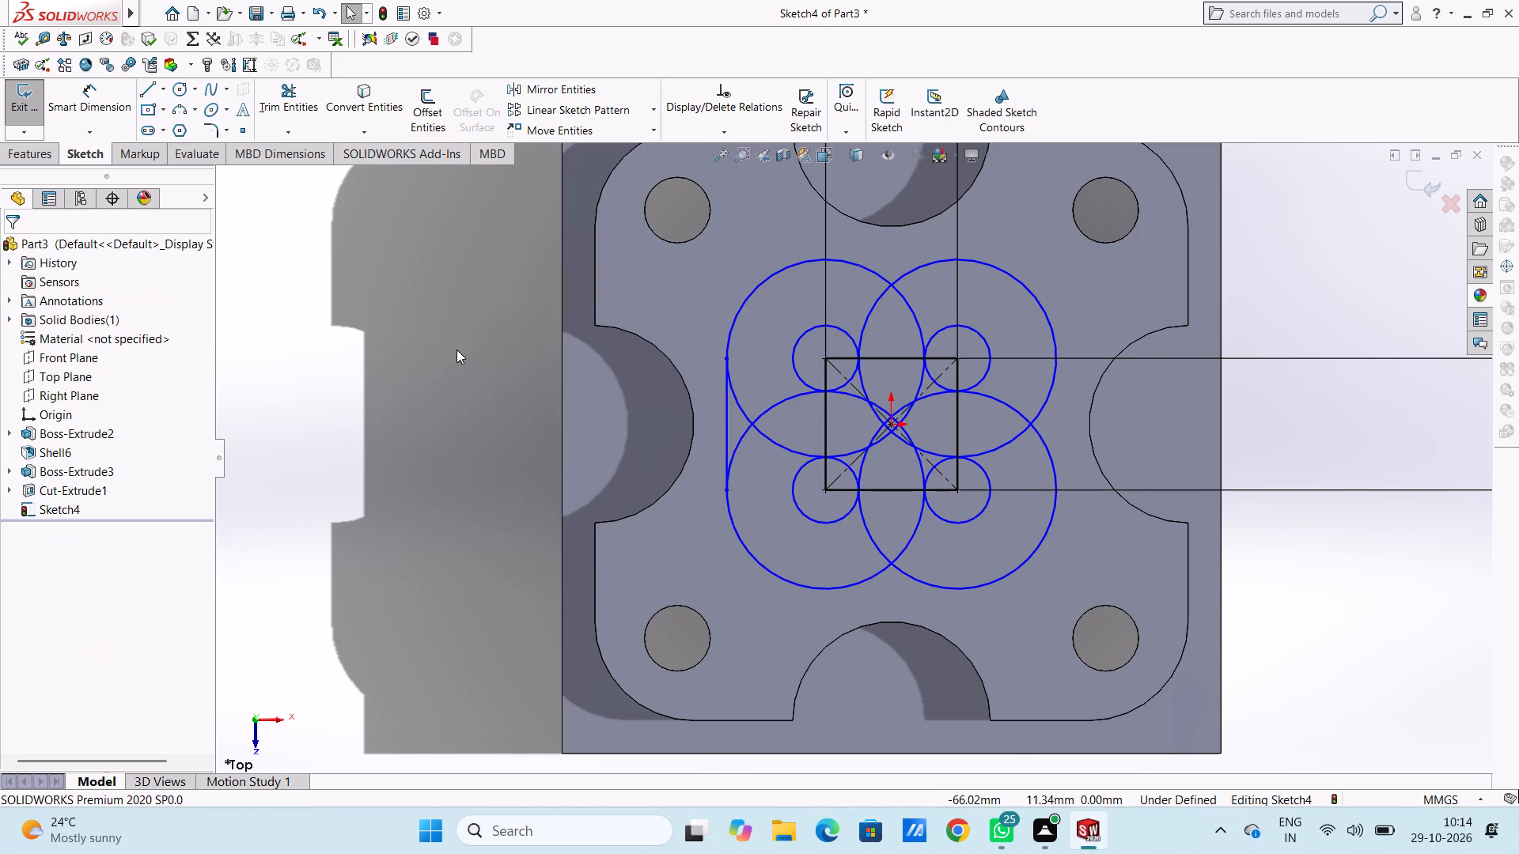
pyautogui.click(152, 89)
pyautogui.click(824, 260)
pyautogui.click(956, 261)
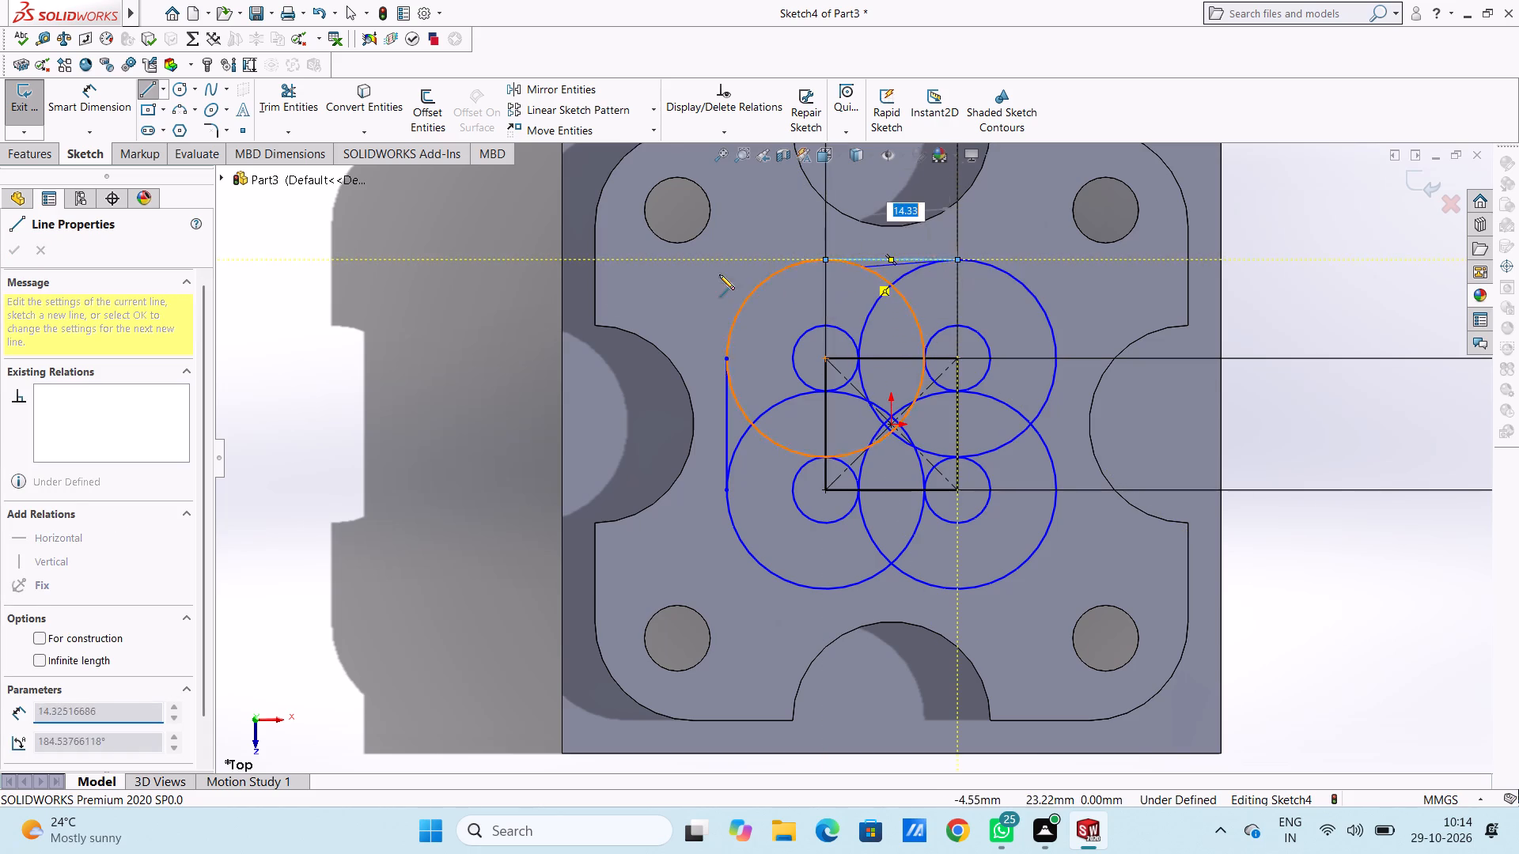
pyautogui.rightClick(470, 251)
pyautogui.click(477, 267)
pyautogui.click(464, 283)
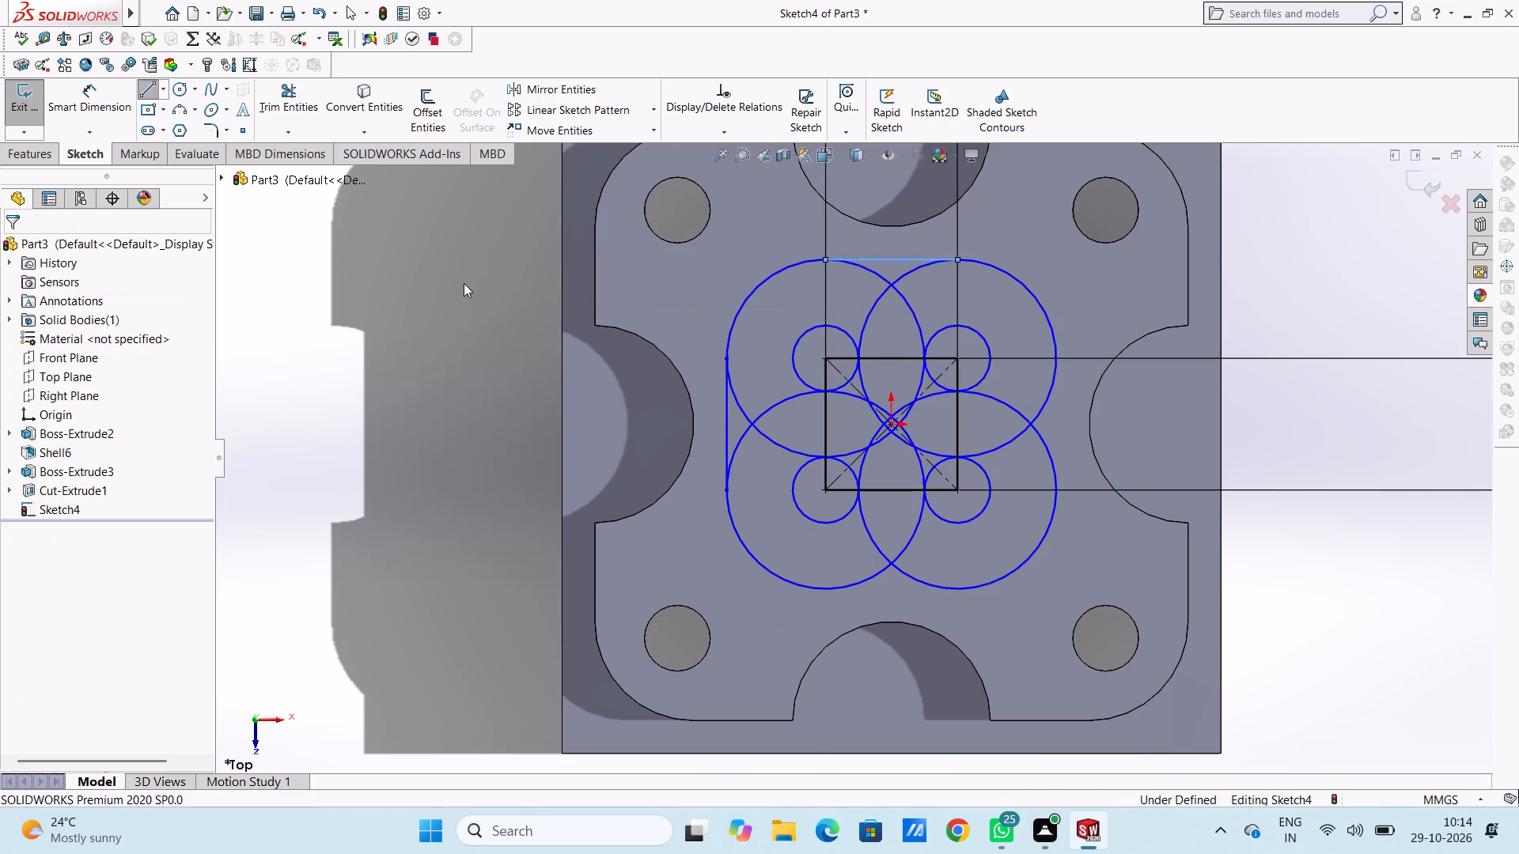
# Draw 20 mm tangent lines joining the outermost points of the two right large circles and of the two lower large circles.
pyautogui.click(146, 86)
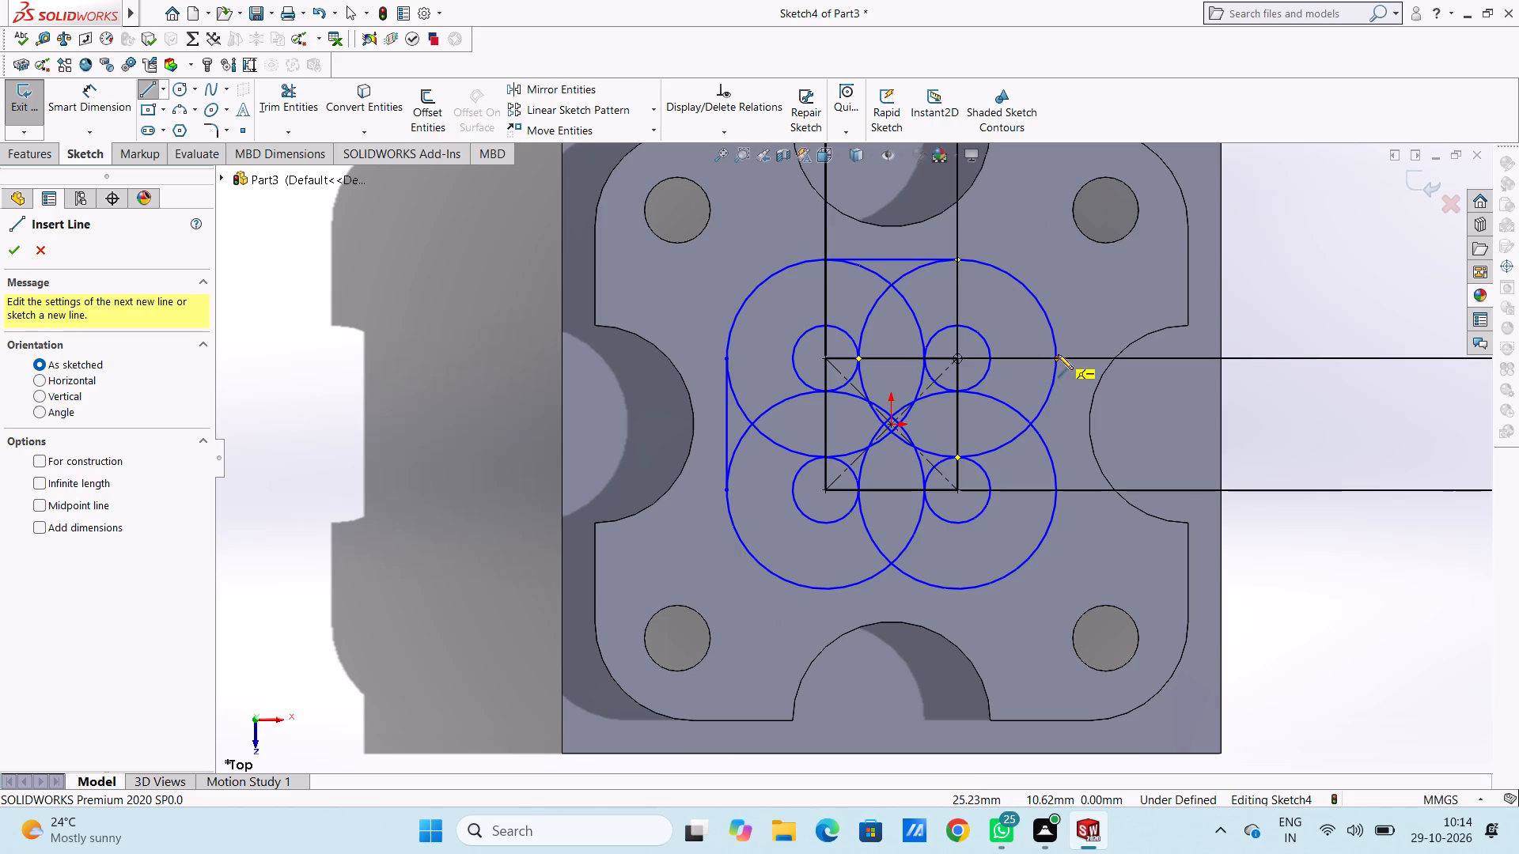
pyautogui.click(1058, 357)
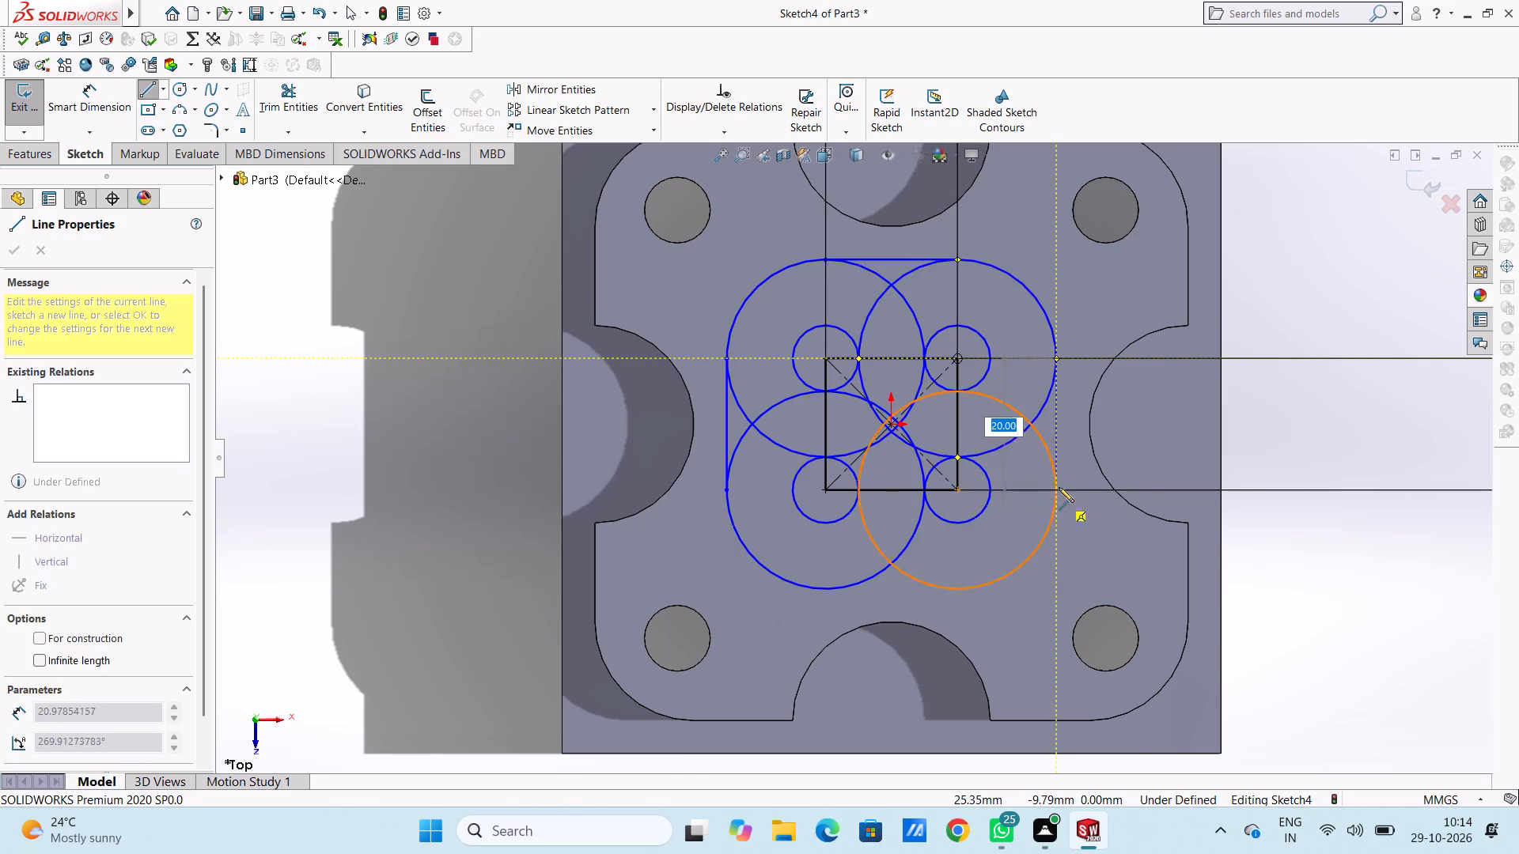
pyautogui.click(1057, 490)
pyautogui.rightClick(1299, 406)
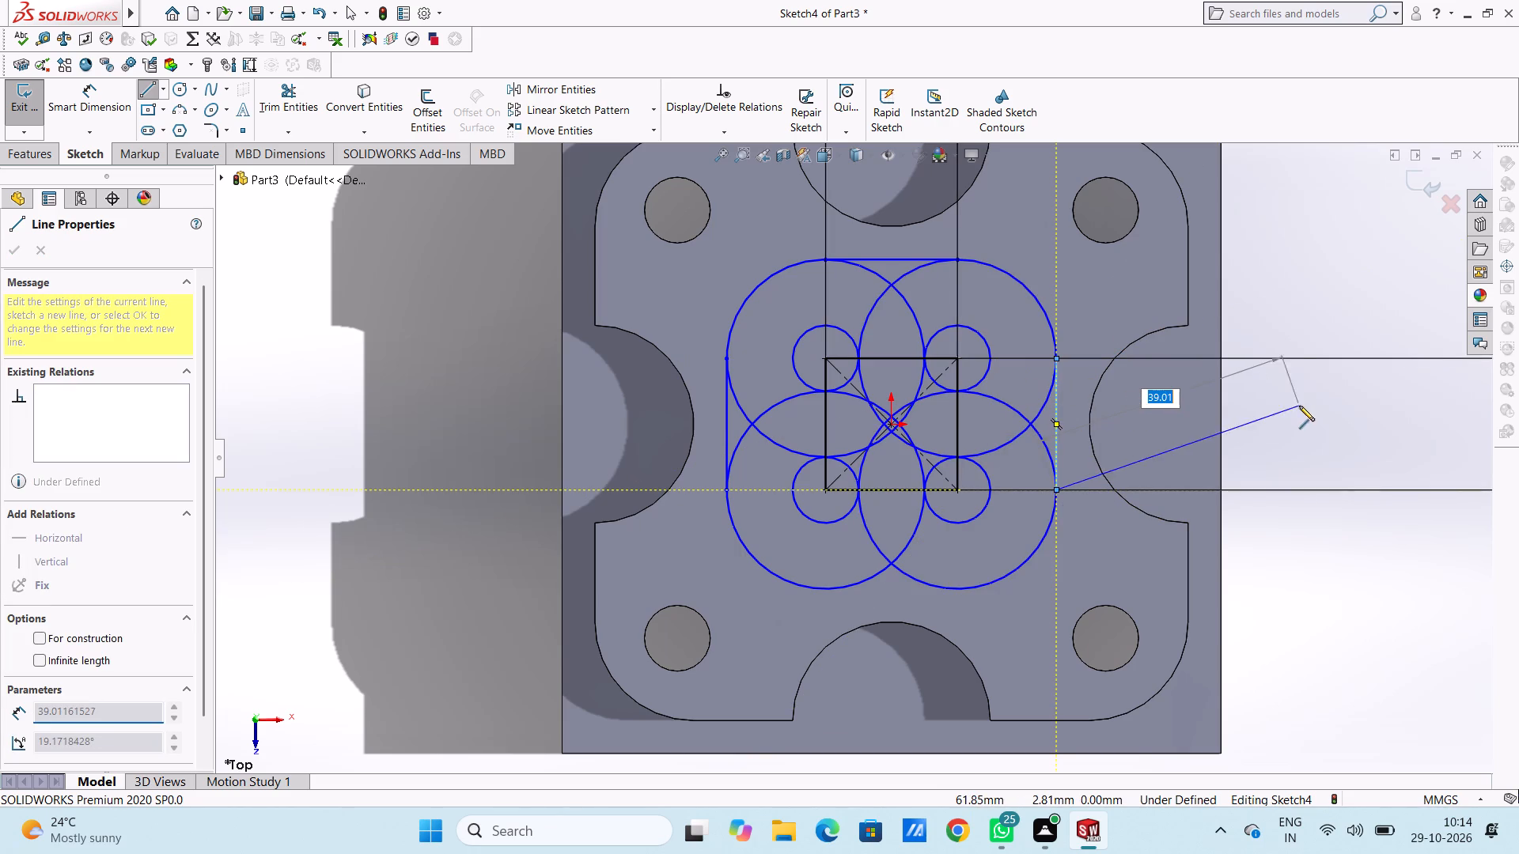
pyautogui.click(1302, 413)
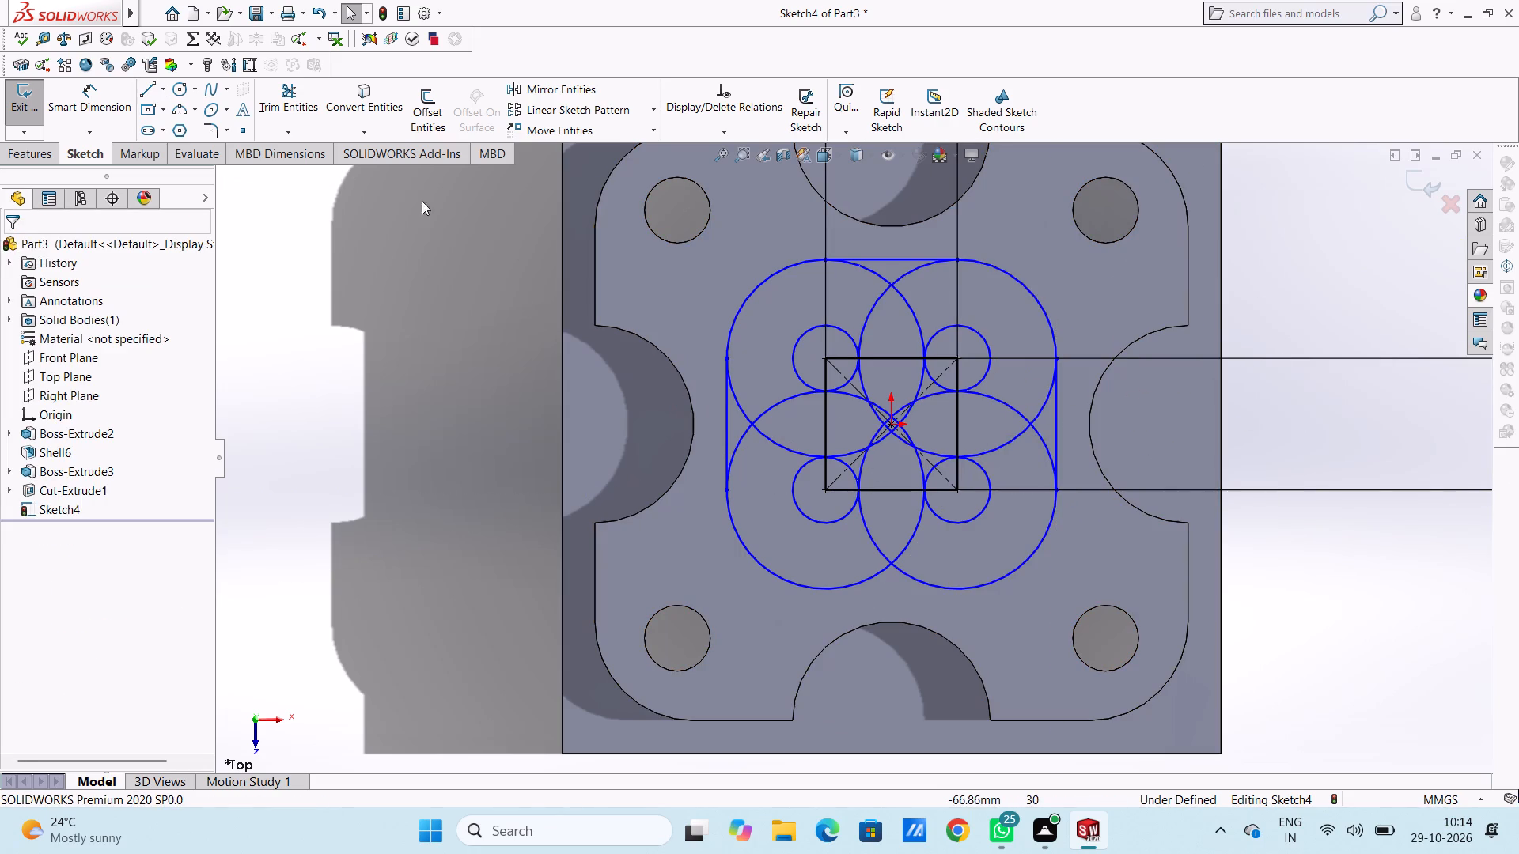
pyautogui.click(147, 91)
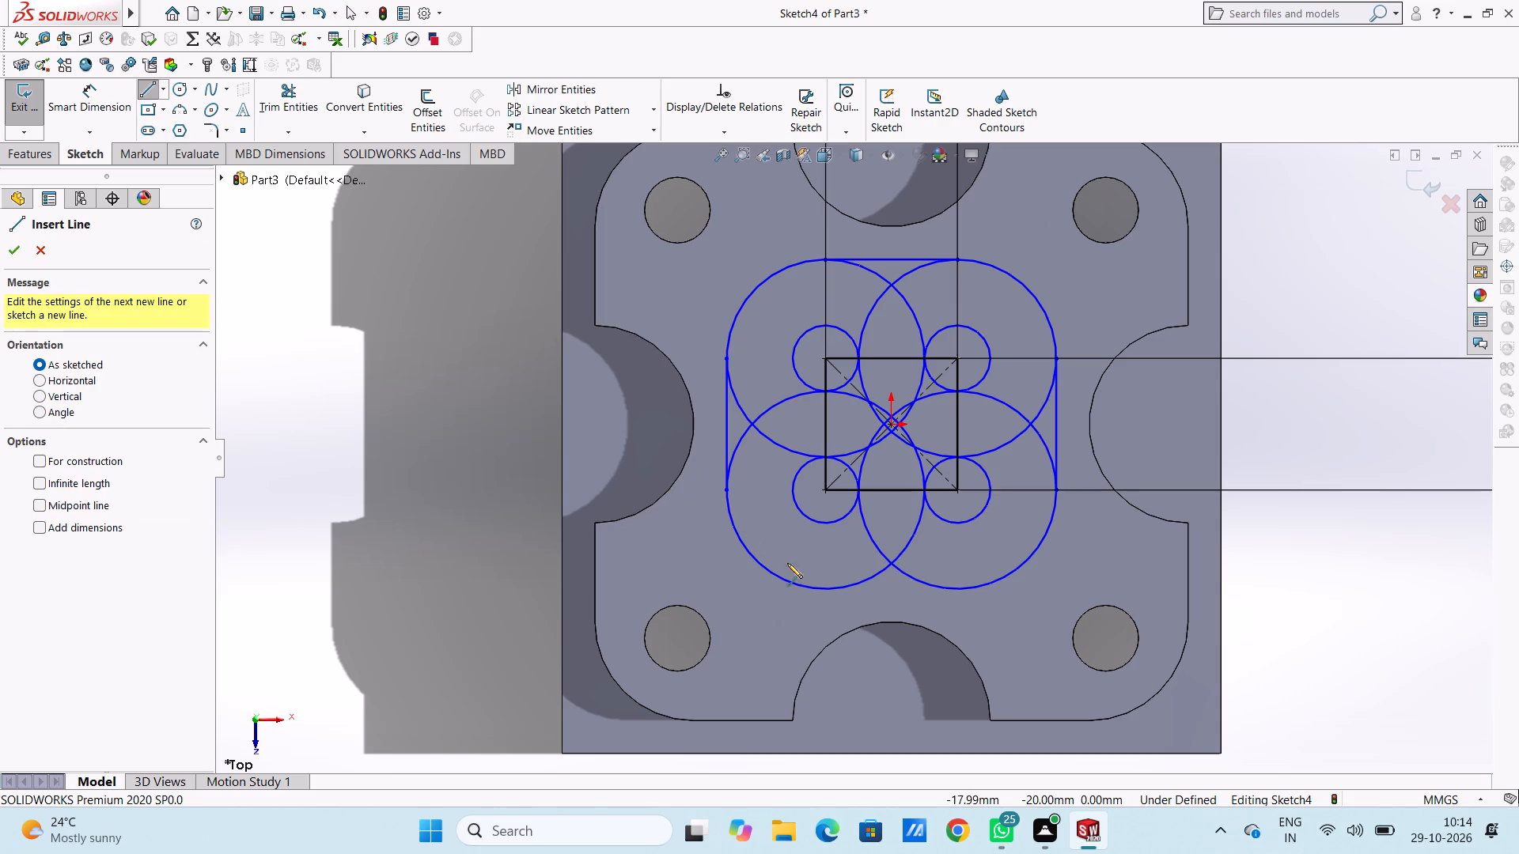
pyautogui.click(827, 590)
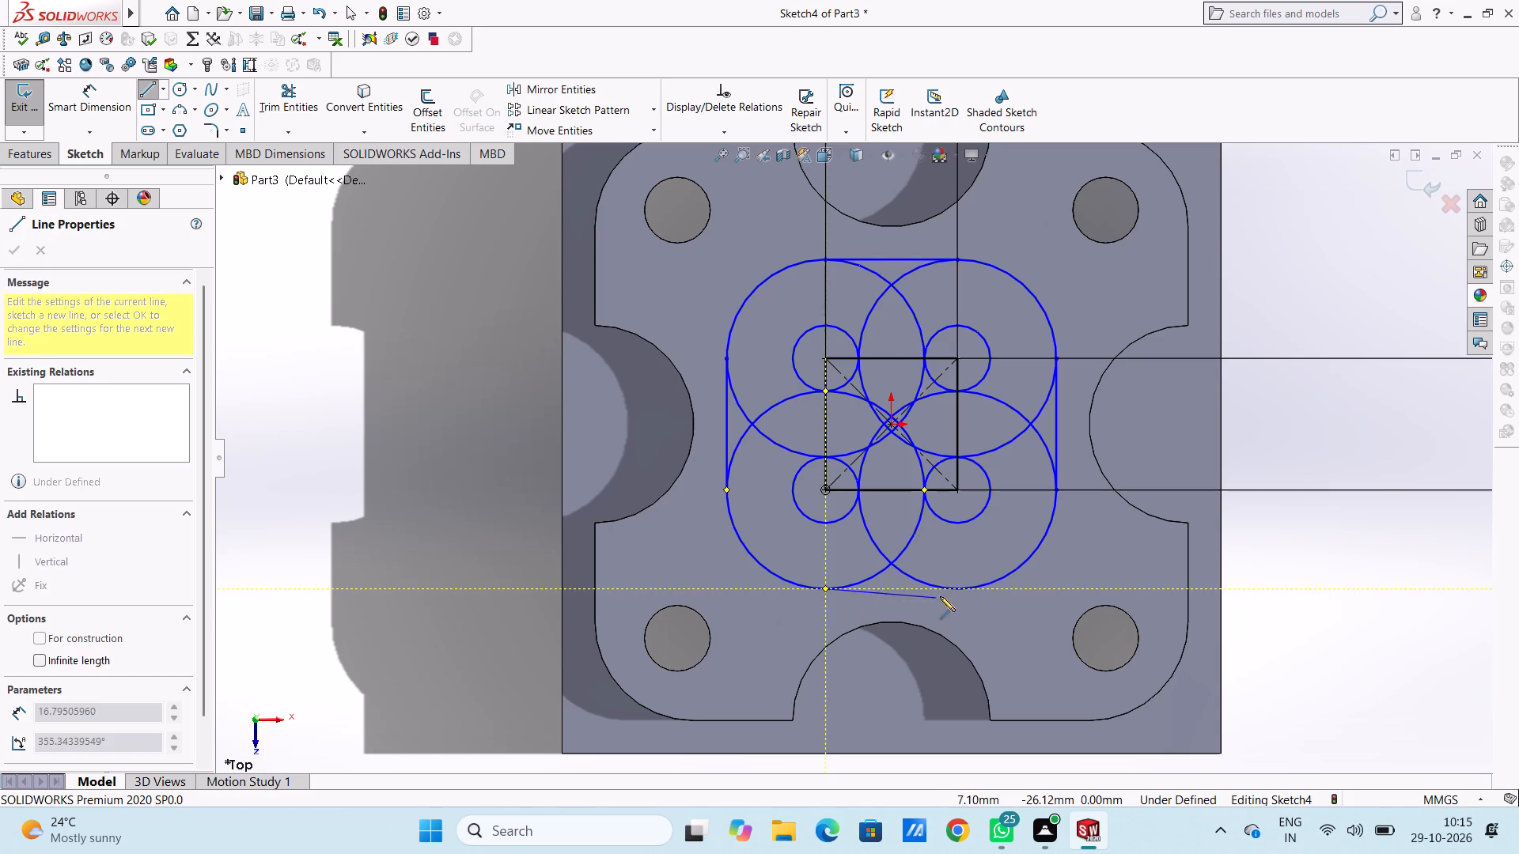
pyautogui.click(958, 589)
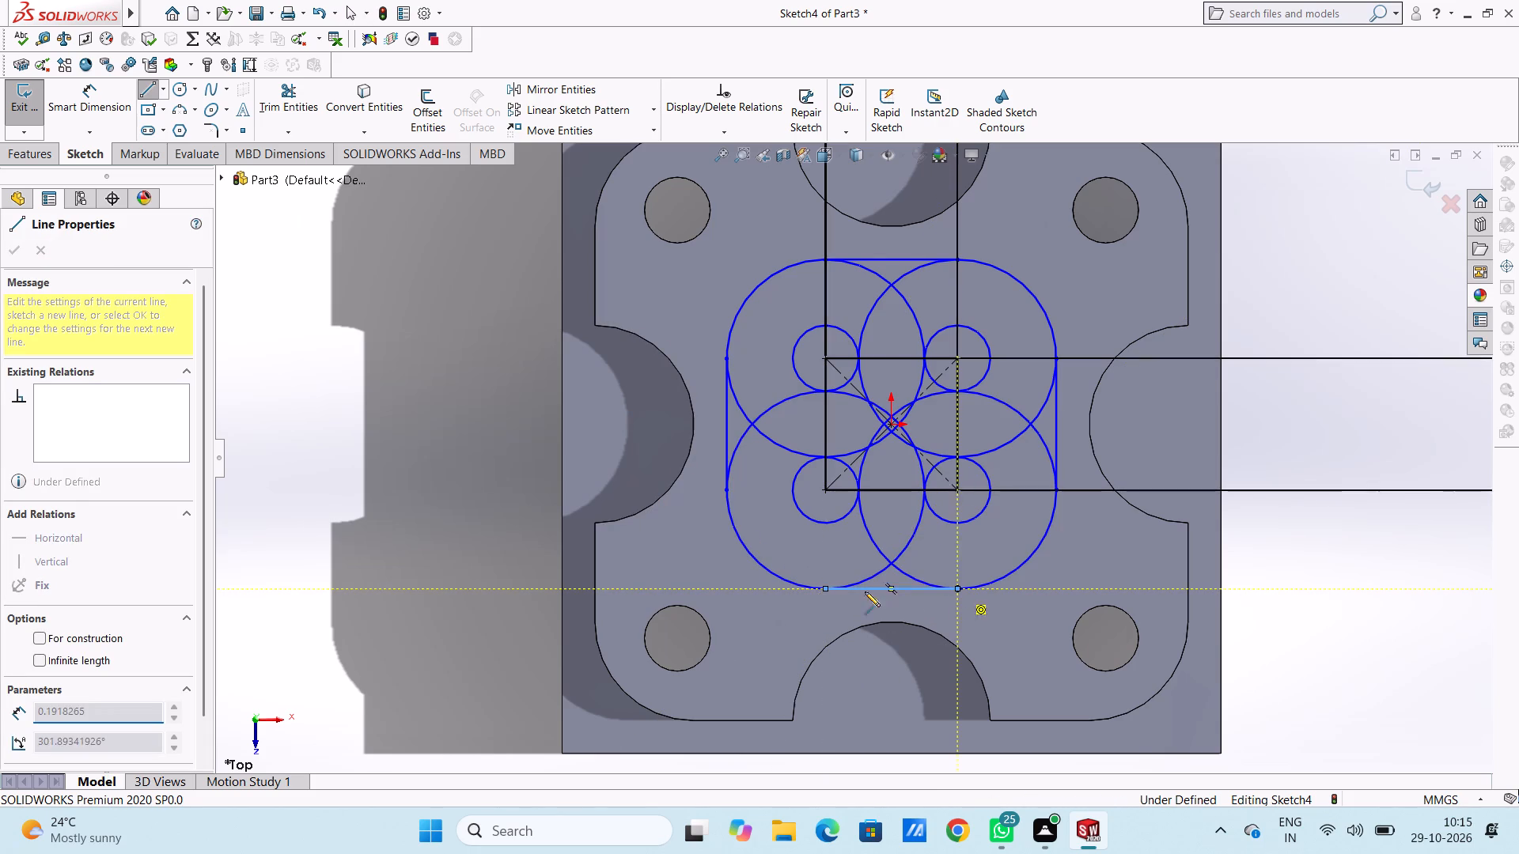
pyautogui.rightClick(463, 333)
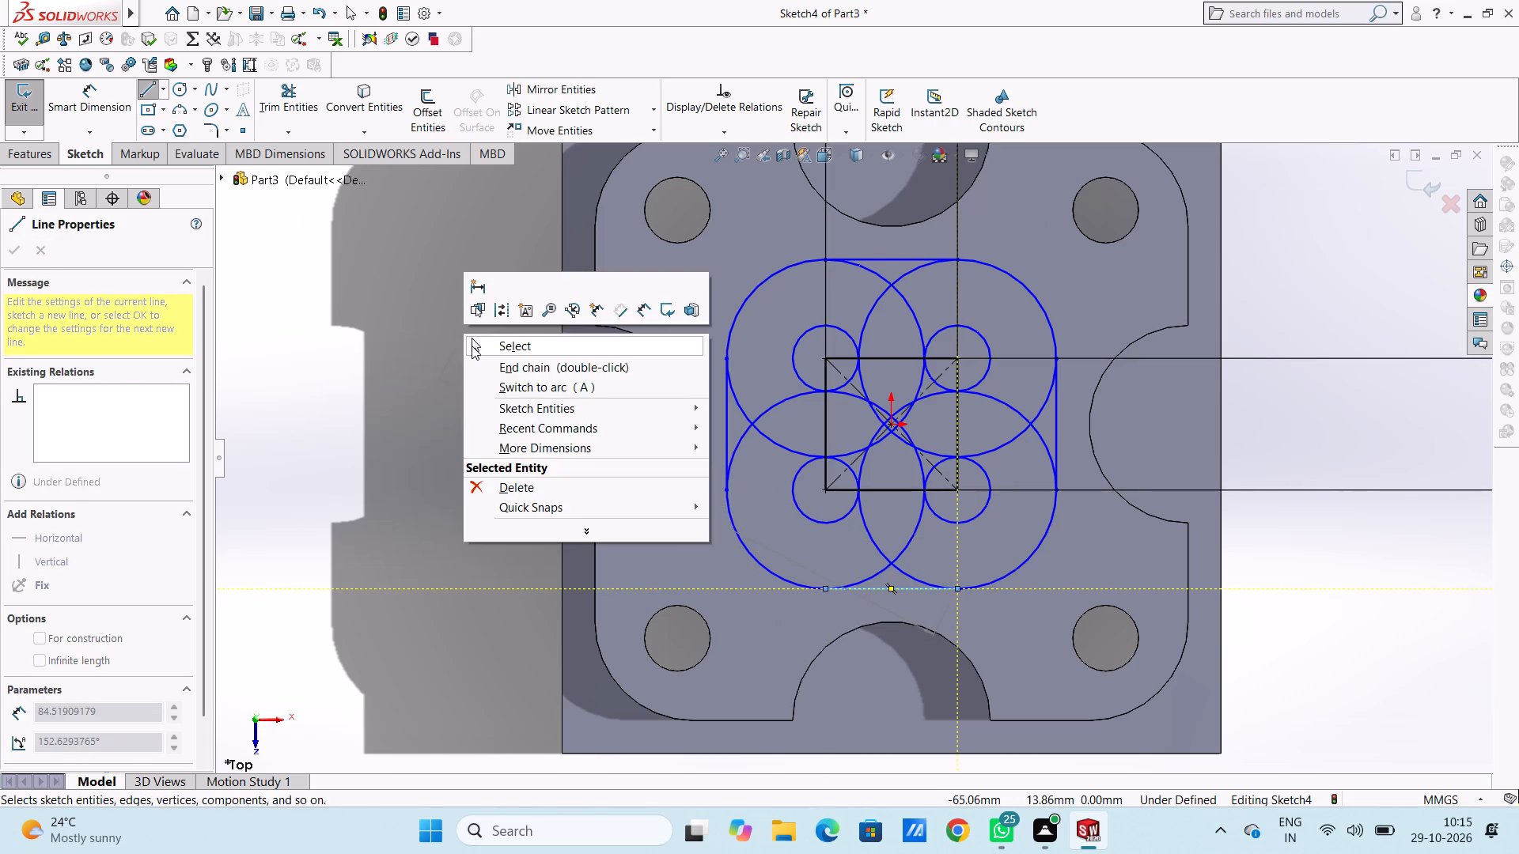
pyautogui.click(472, 346)
pyautogui.click(445, 375)
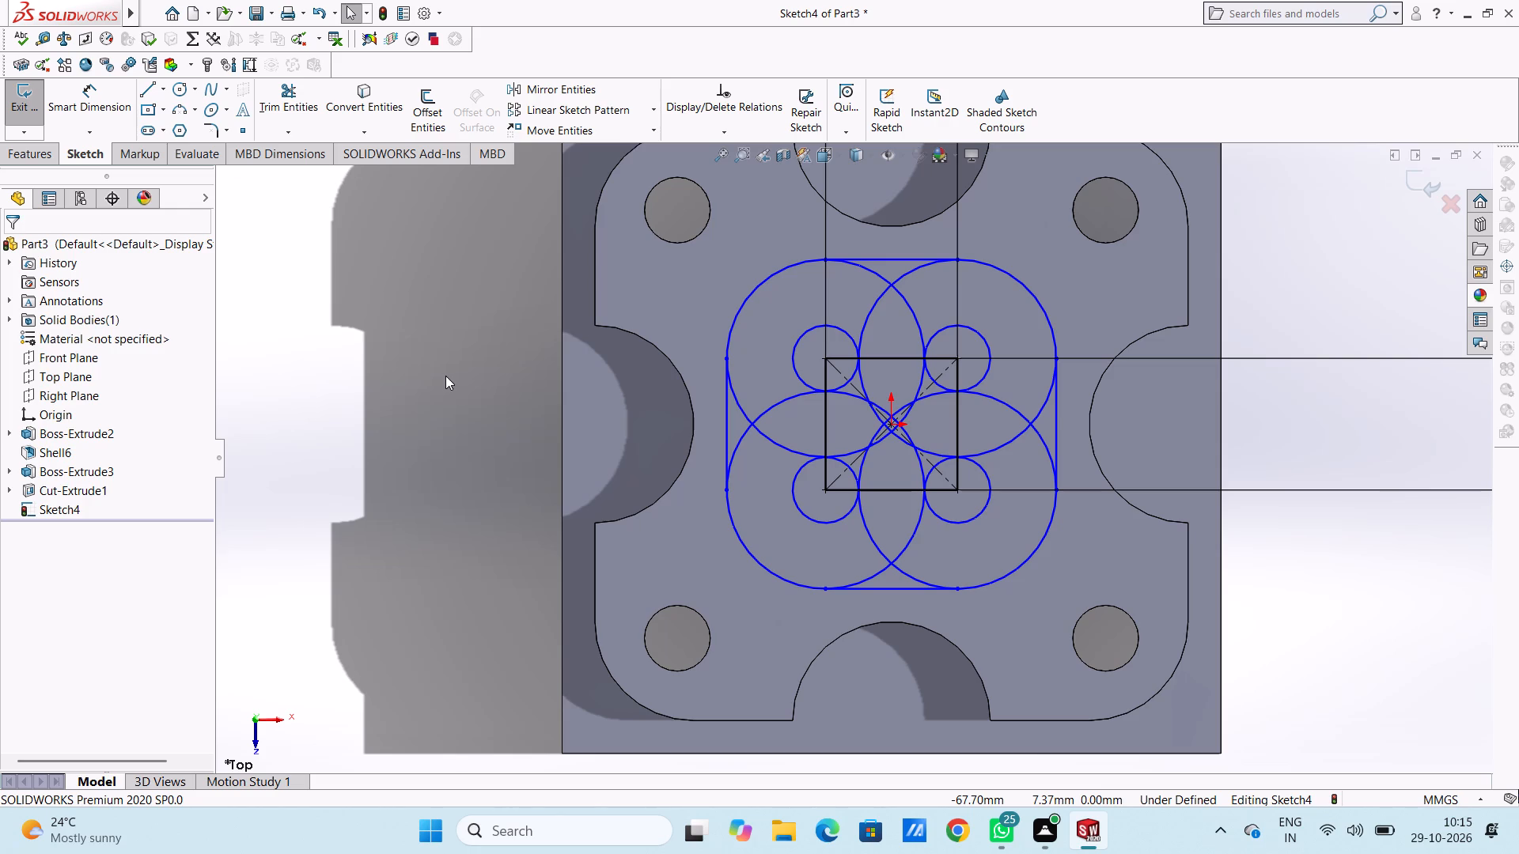
# Trim the inner arcs of the two left large circles where they overlap beside the square's left edge.
pyautogui.click(303, 101)
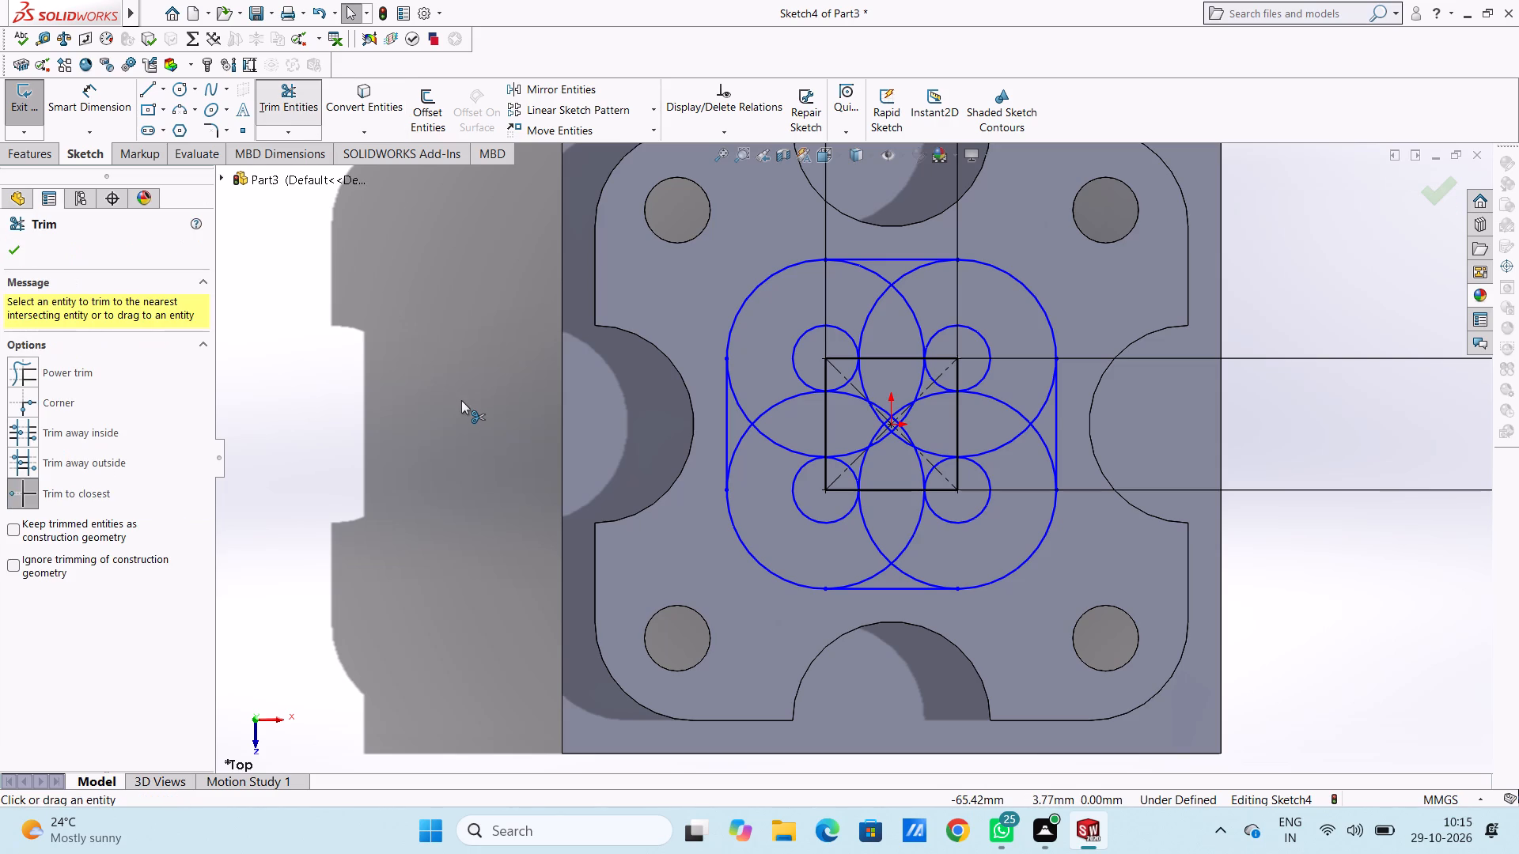
pyautogui.click(742, 411)
pyautogui.click(779, 448)
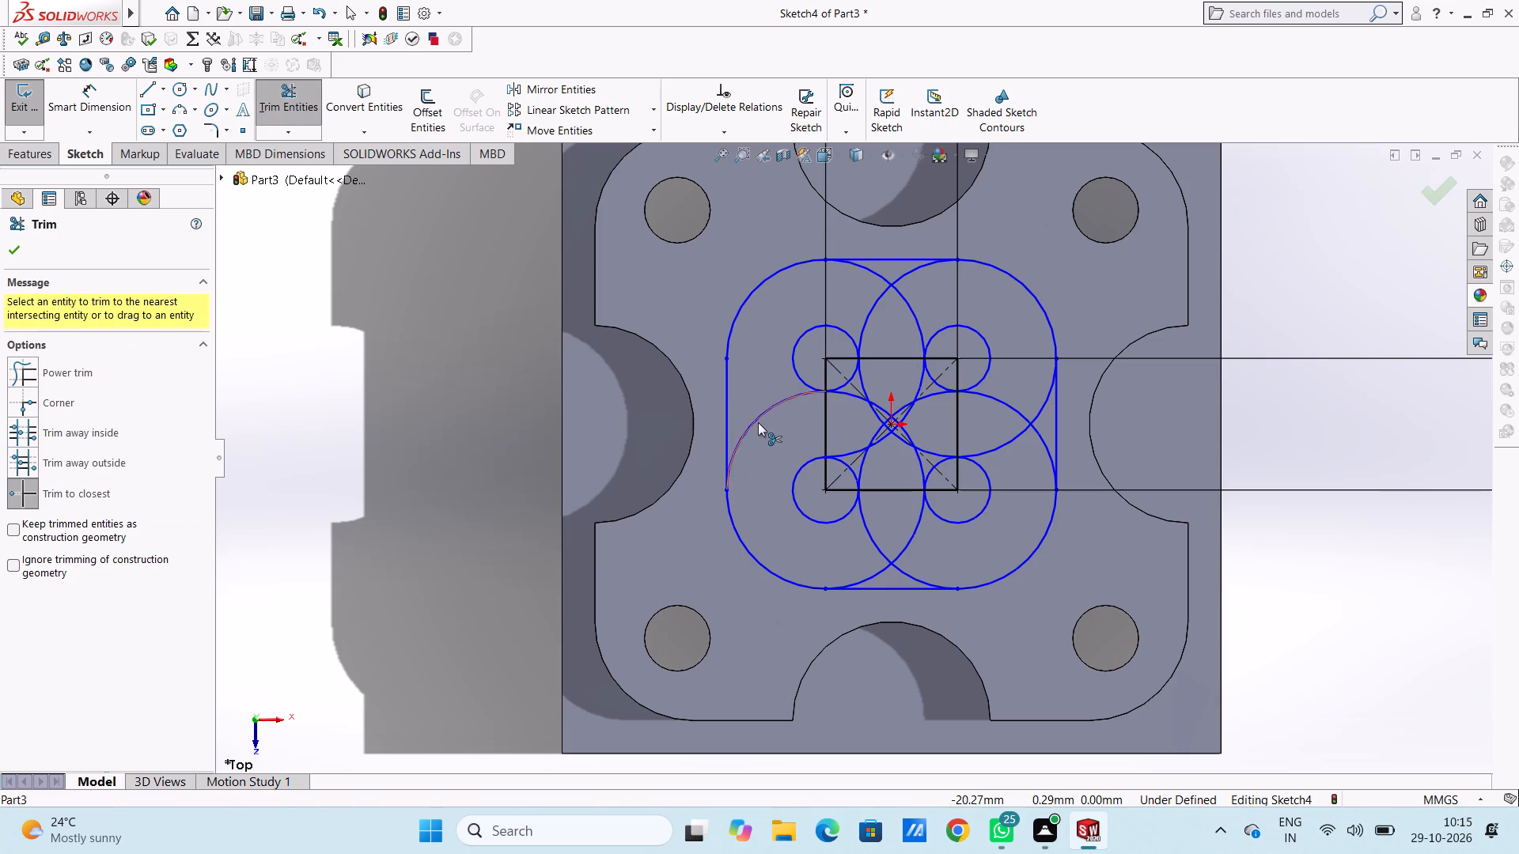
pyautogui.click(752, 418)
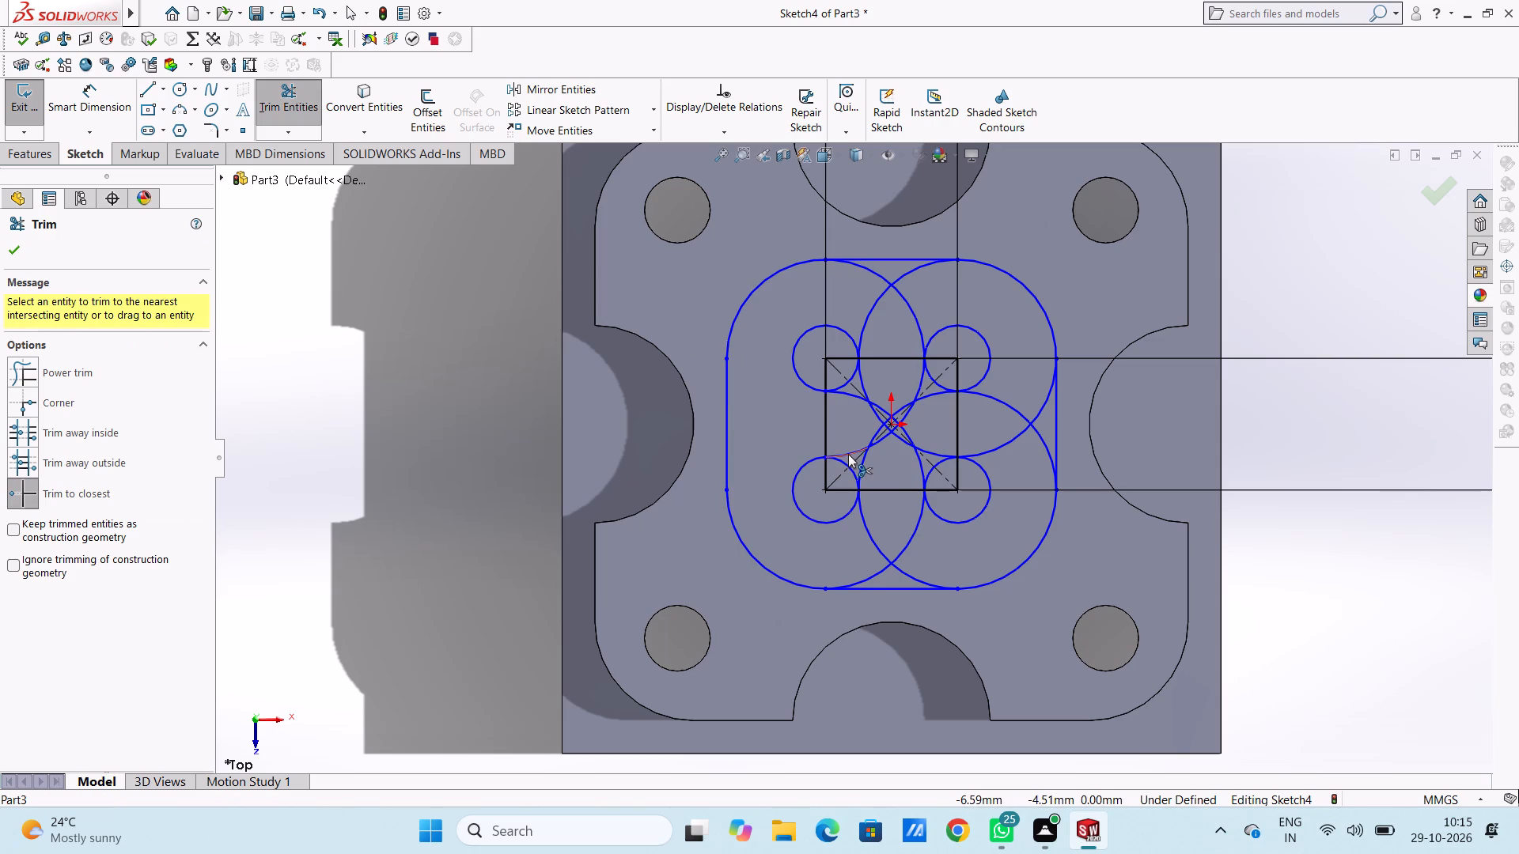
pyautogui.click(848, 454)
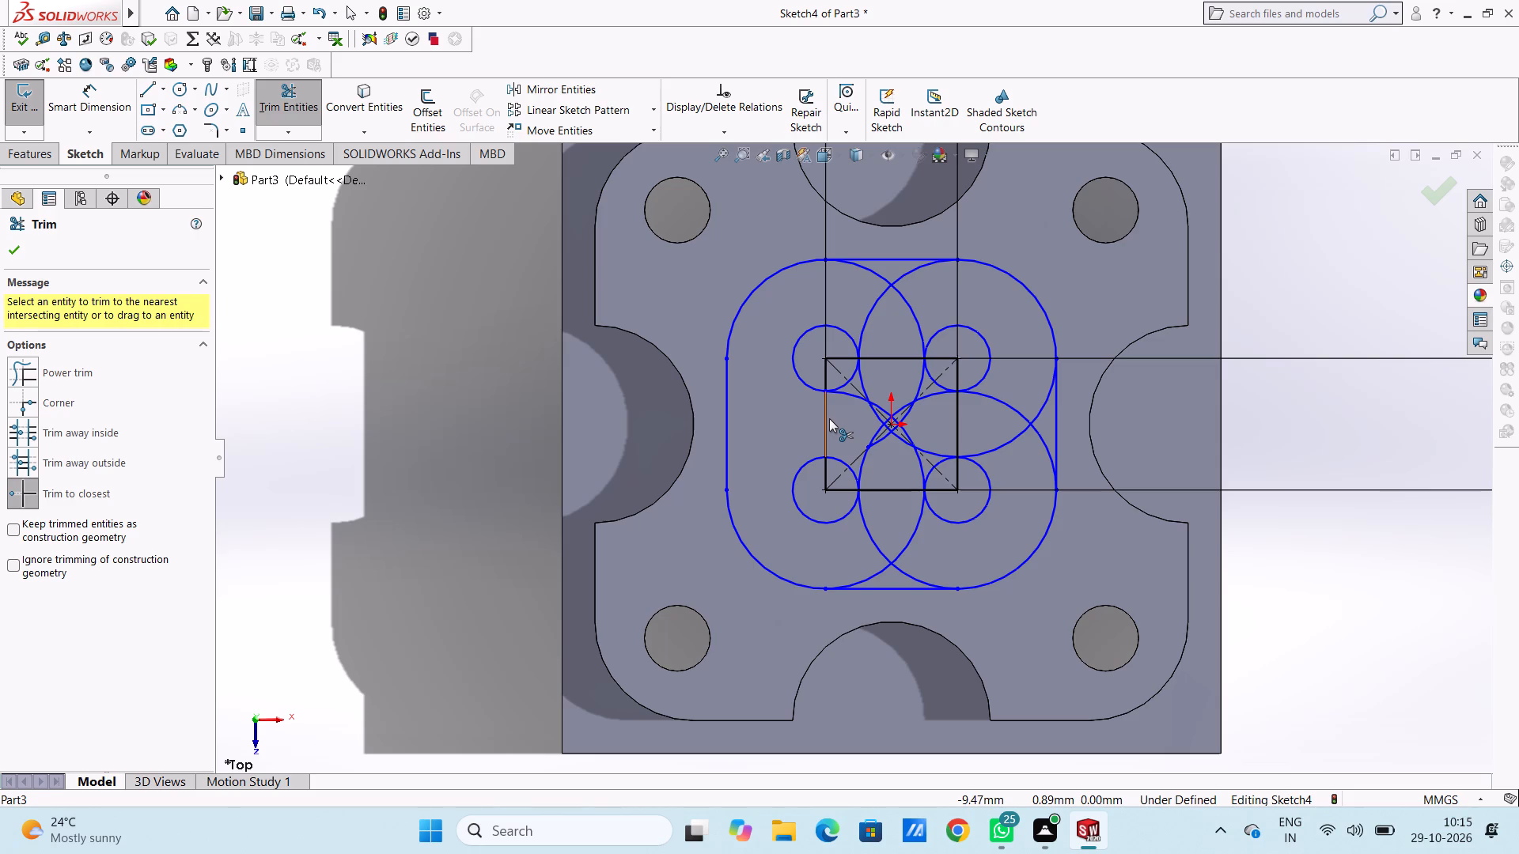
# Trim the overlapping arcs between the two upper large circles, from the top line down into the square.
pyautogui.click(882, 279)
pyautogui.click(889, 286)
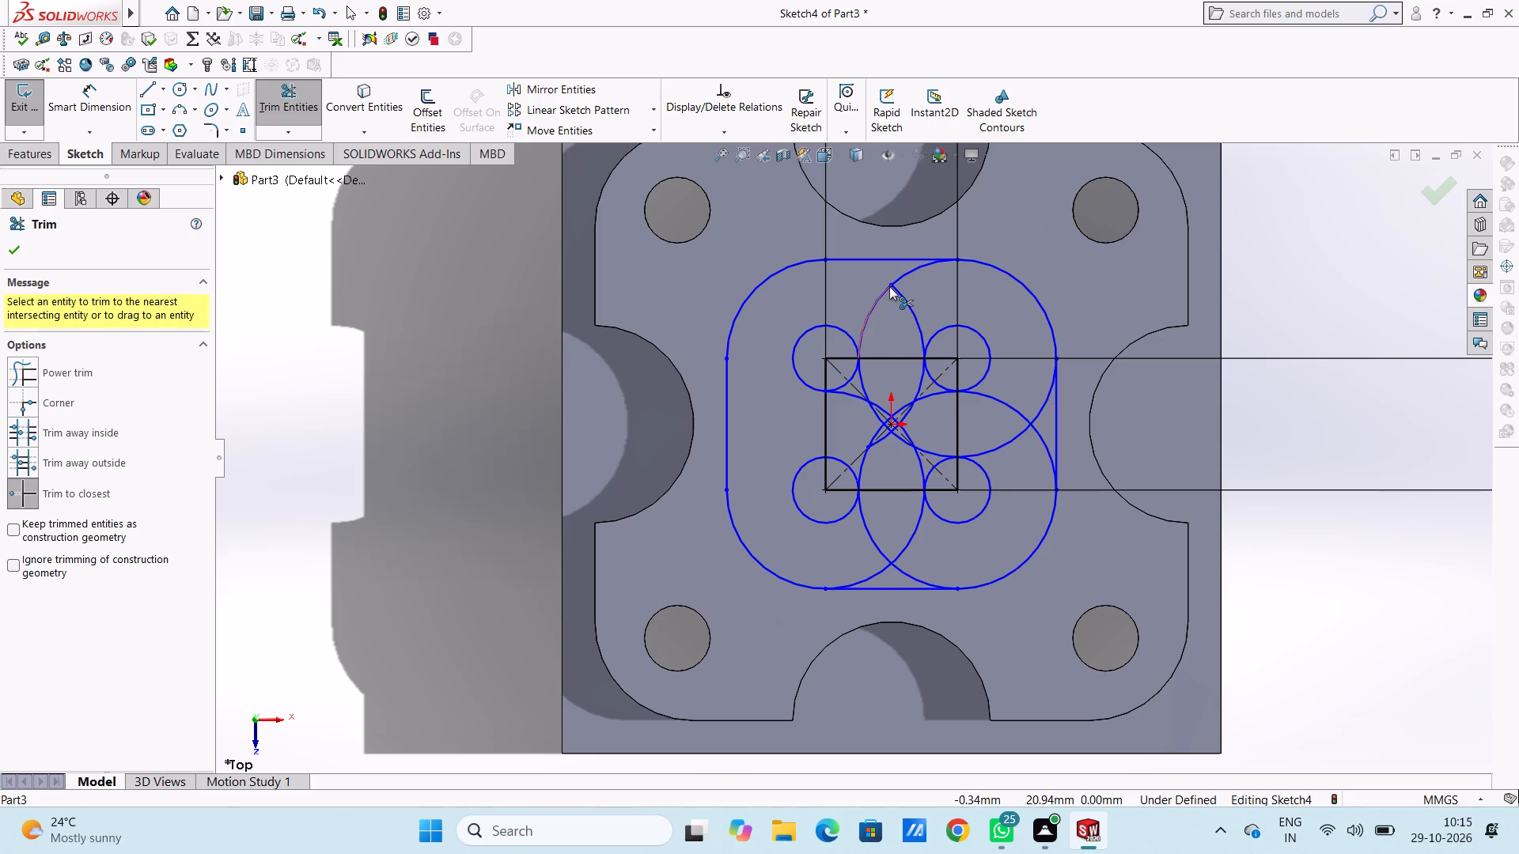
pyautogui.click(898, 298)
pyautogui.click(904, 285)
pyautogui.click(904, 279)
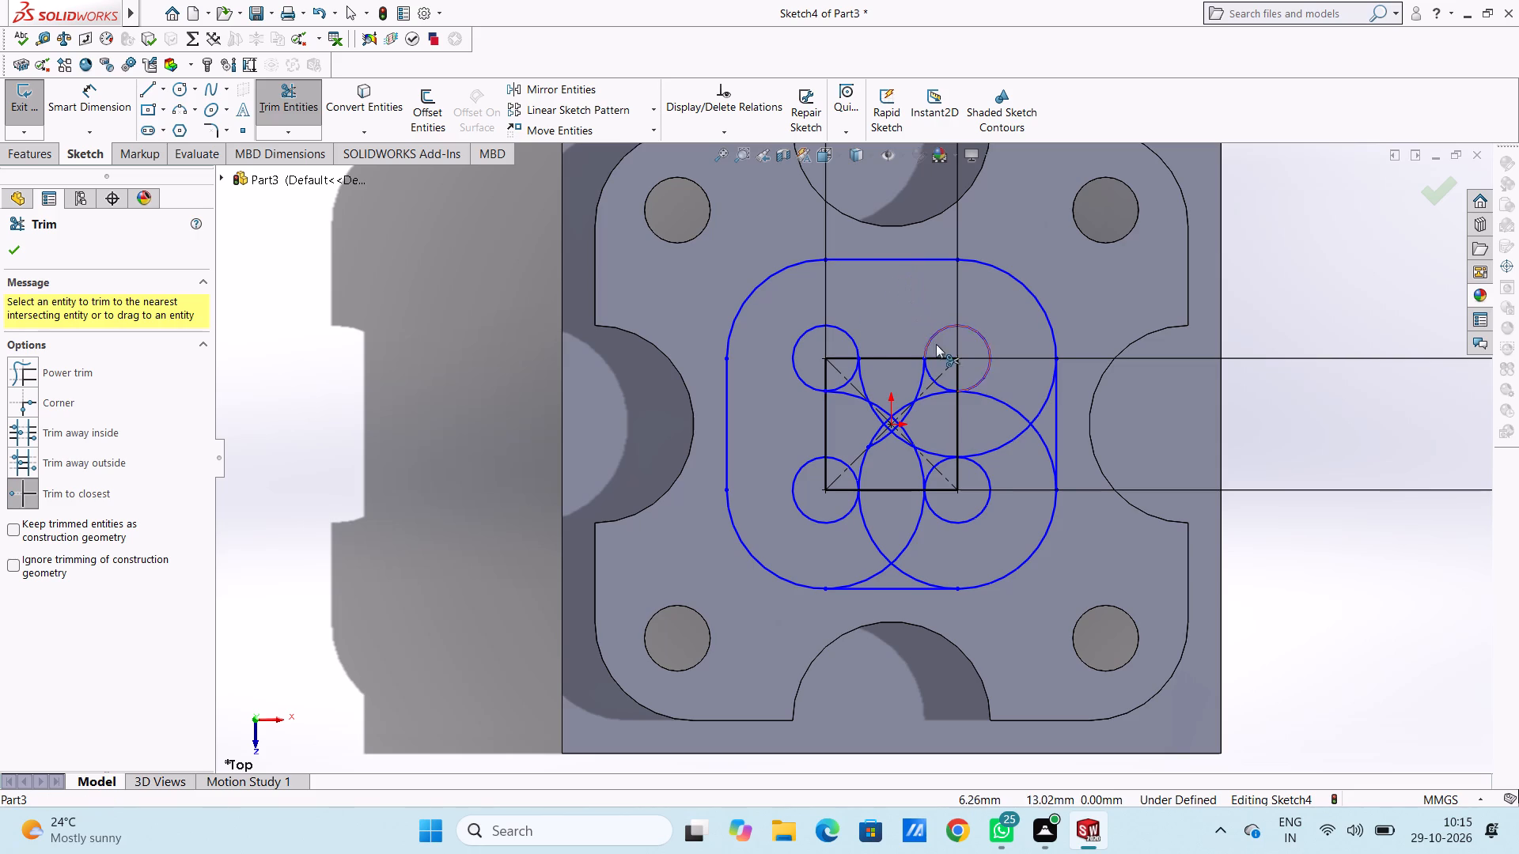
pyautogui.click(923, 386)
pyautogui.click(857, 382)
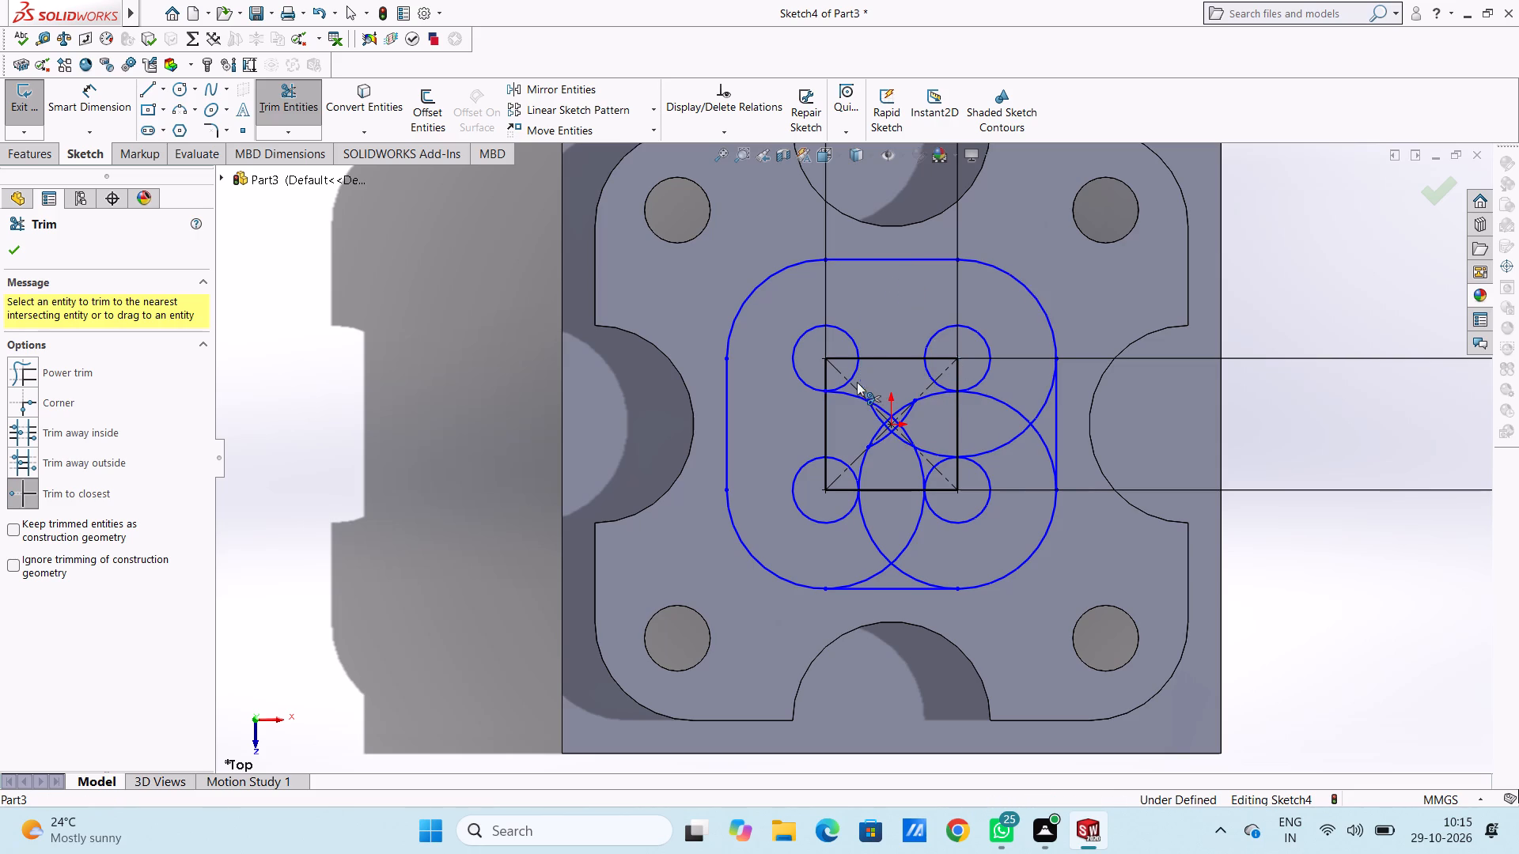
# Trim the large-circle arcs and construction diagonals in the upper half of the square.
pyautogui.click(855, 390)
pyautogui.click(853, 392)
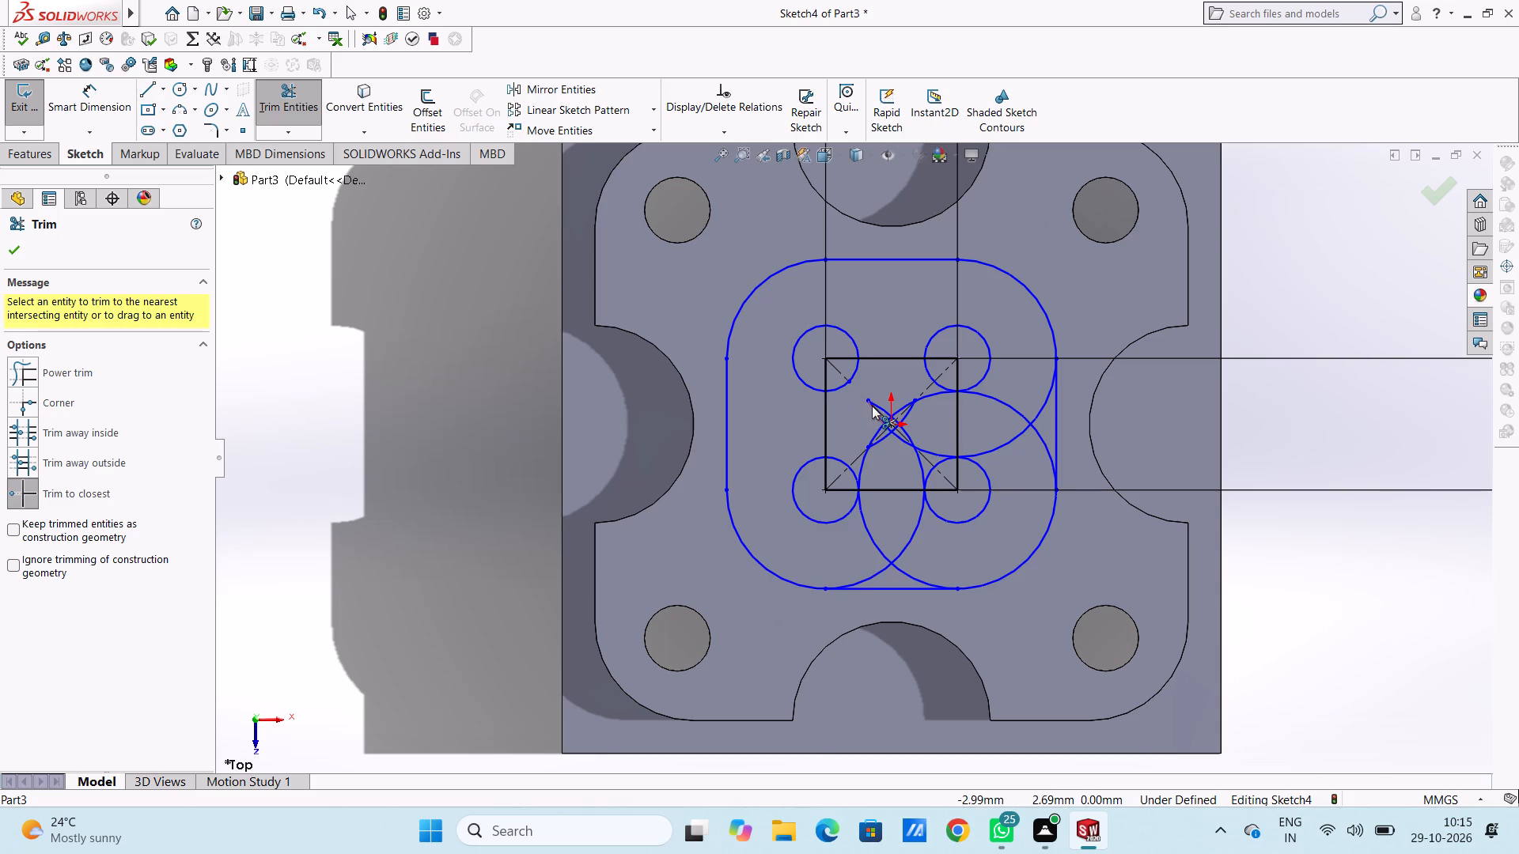
pyautogui.doubleClick(872, 406)
pyautogui.click(896, 413)
pyautogui.click(894, 421)
pyautogui.doubleClick(882, 409)
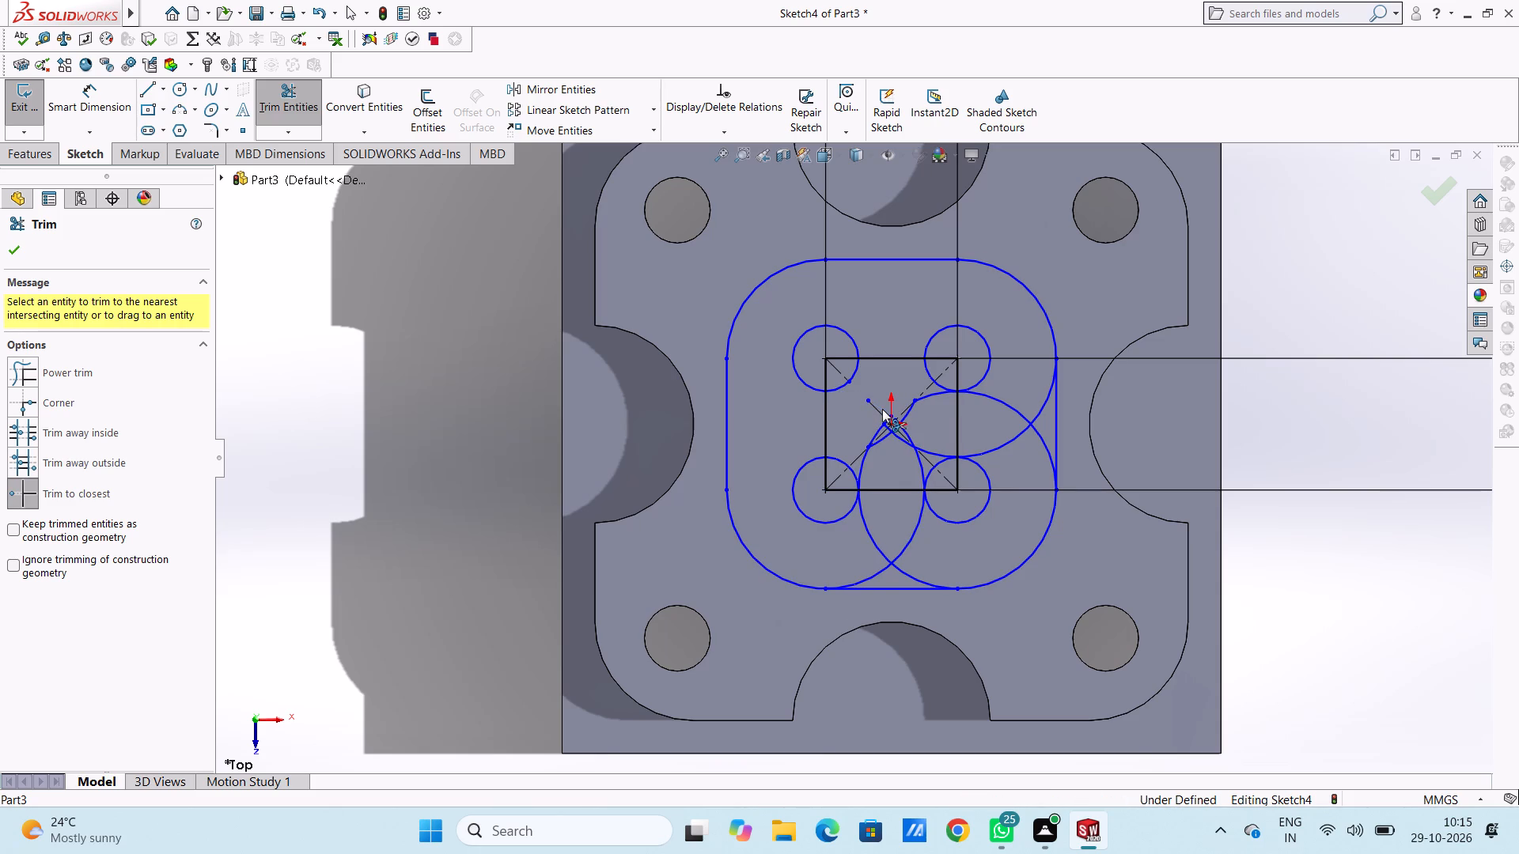
pyautogui.click(882, 414)
pyautogui.moveTo(882, 414); pyautogui.dragTo(869, 402)
pyautogui.click(838, 376)
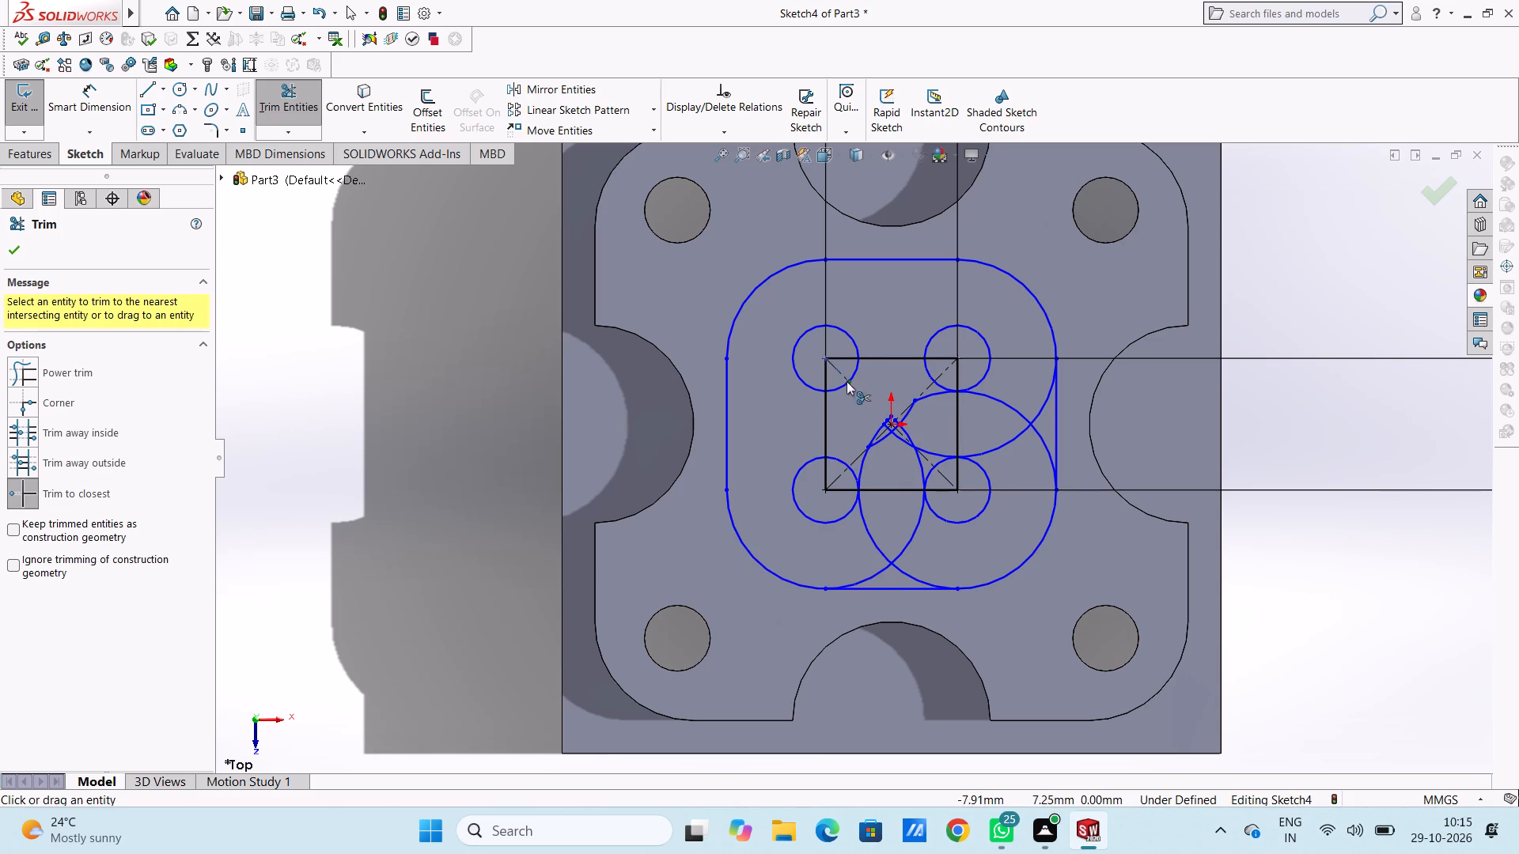
pyautogui.click(838, 373)
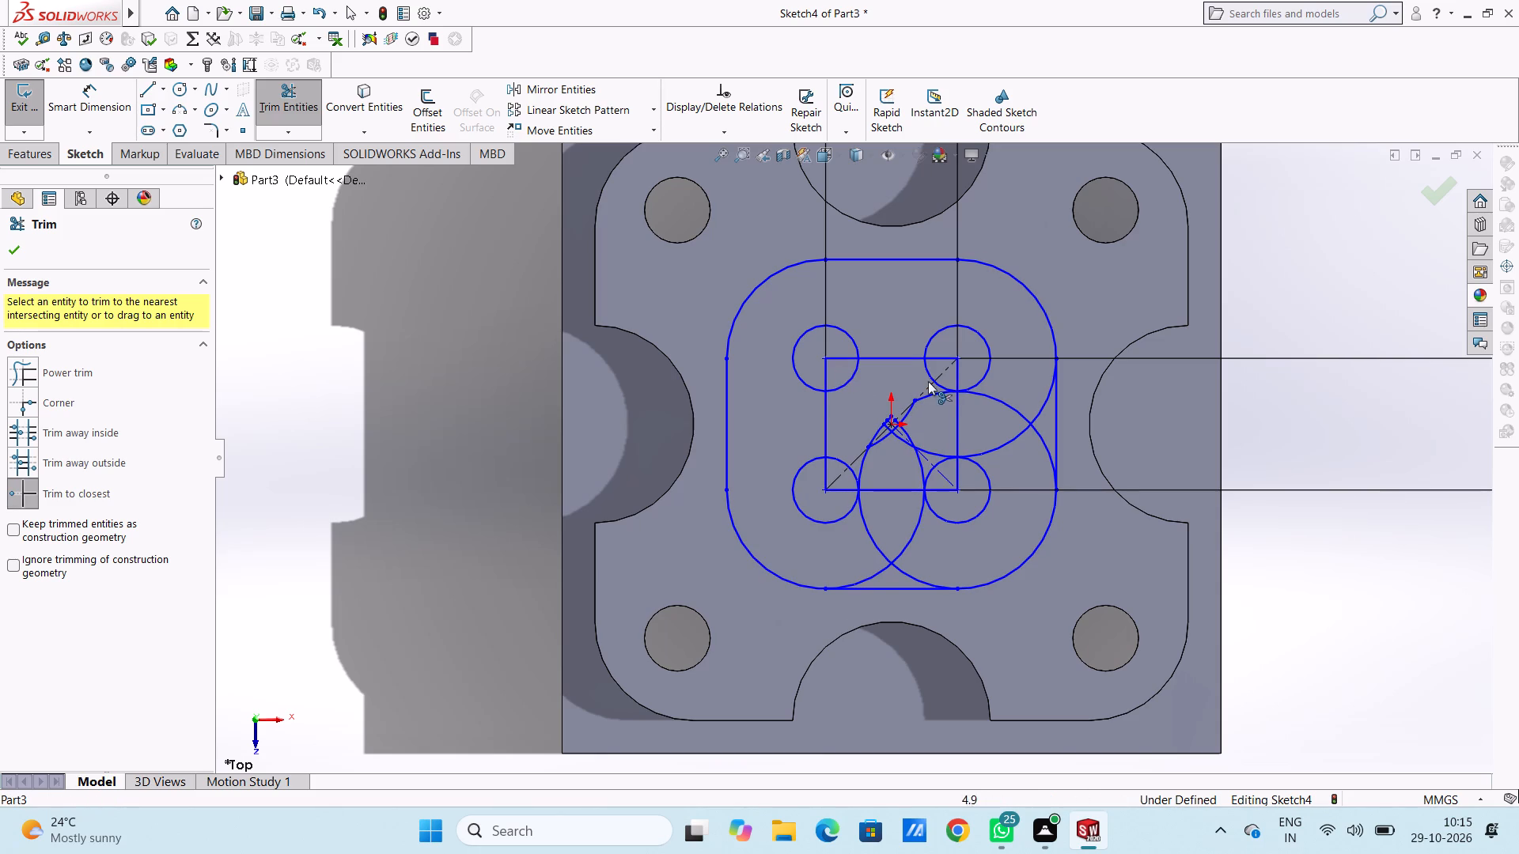
pyautogui.click(942, 372)
pyautogui.click(922, 395)
pyautogui.doubleClick(921, 399)
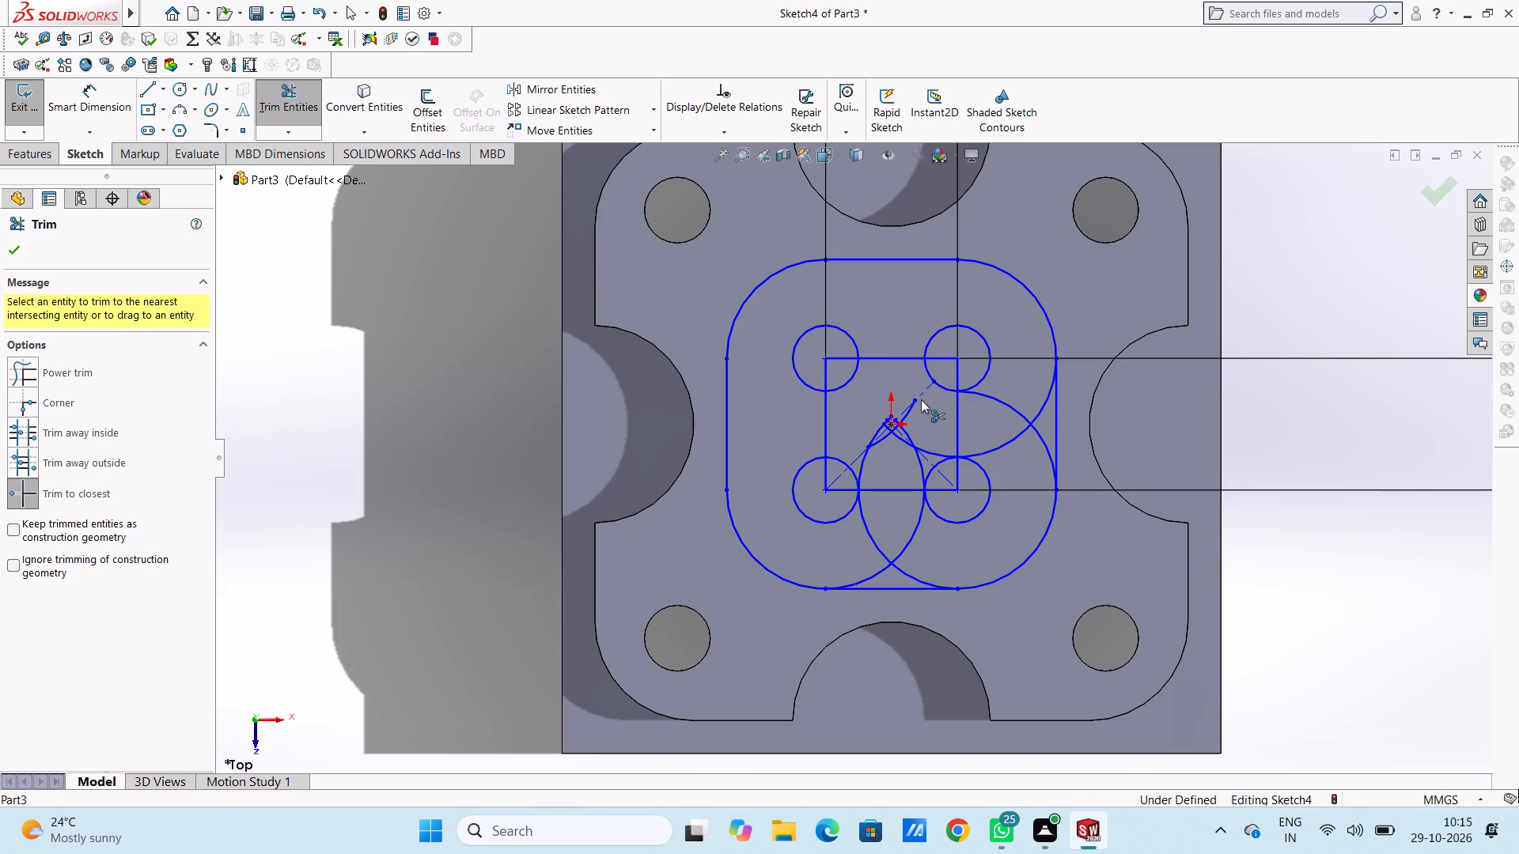
# Trim the short arc and diagonal segments crossing around the origin.
pyautogui.click(886, 415)
pyautogui.doubleClick(899, 426)
pyautogui.doubleClick(890, 429)
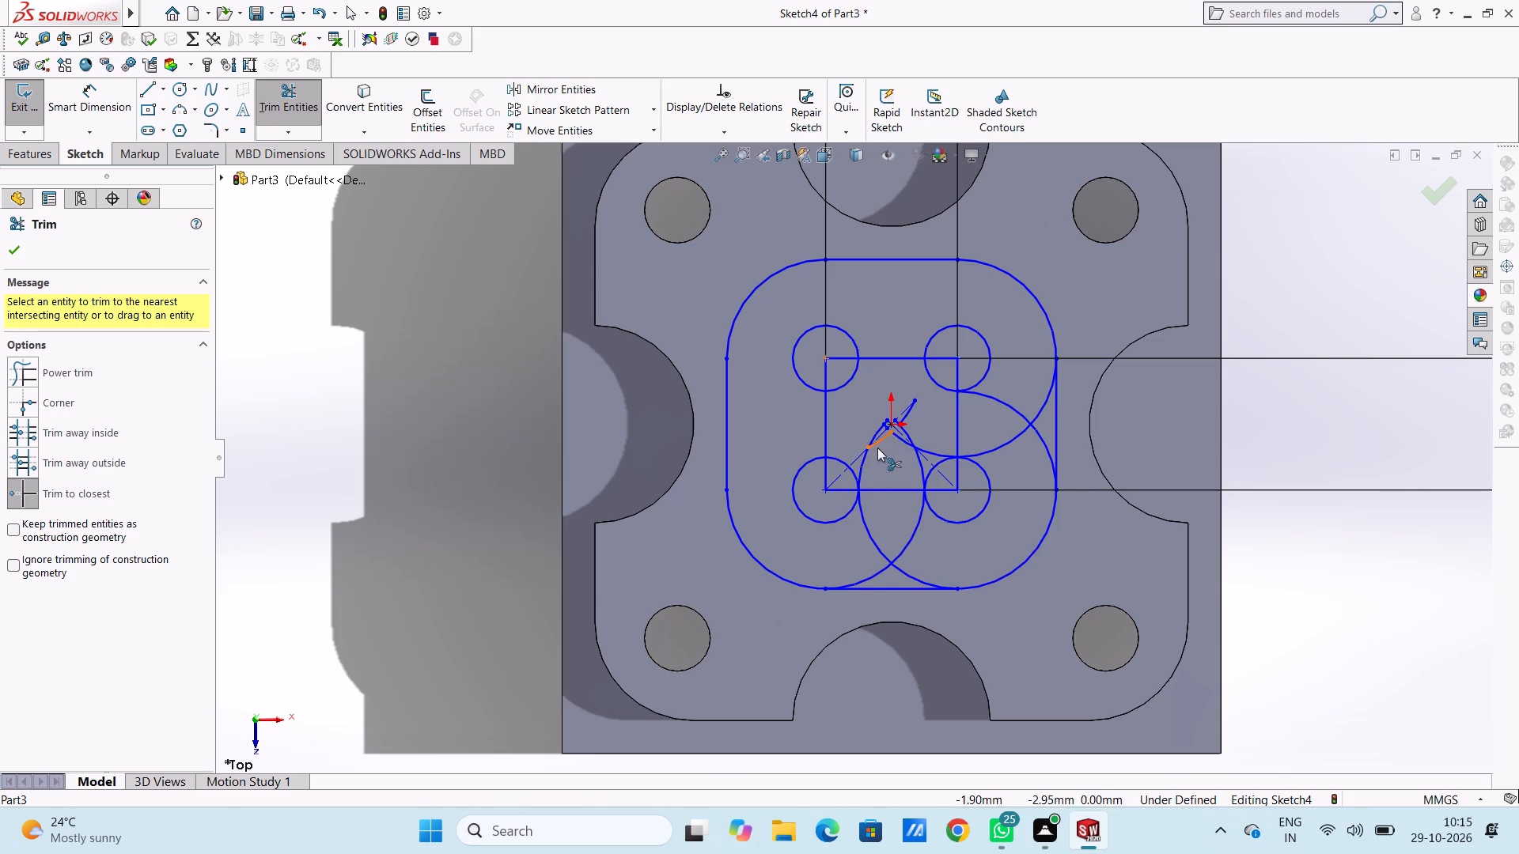
pyautogui.doubleClick(877, 448)
pyautogui.doubleClick(888, 427)
pyautogui.click(899, 413)
pyautogui.click(900, 418)
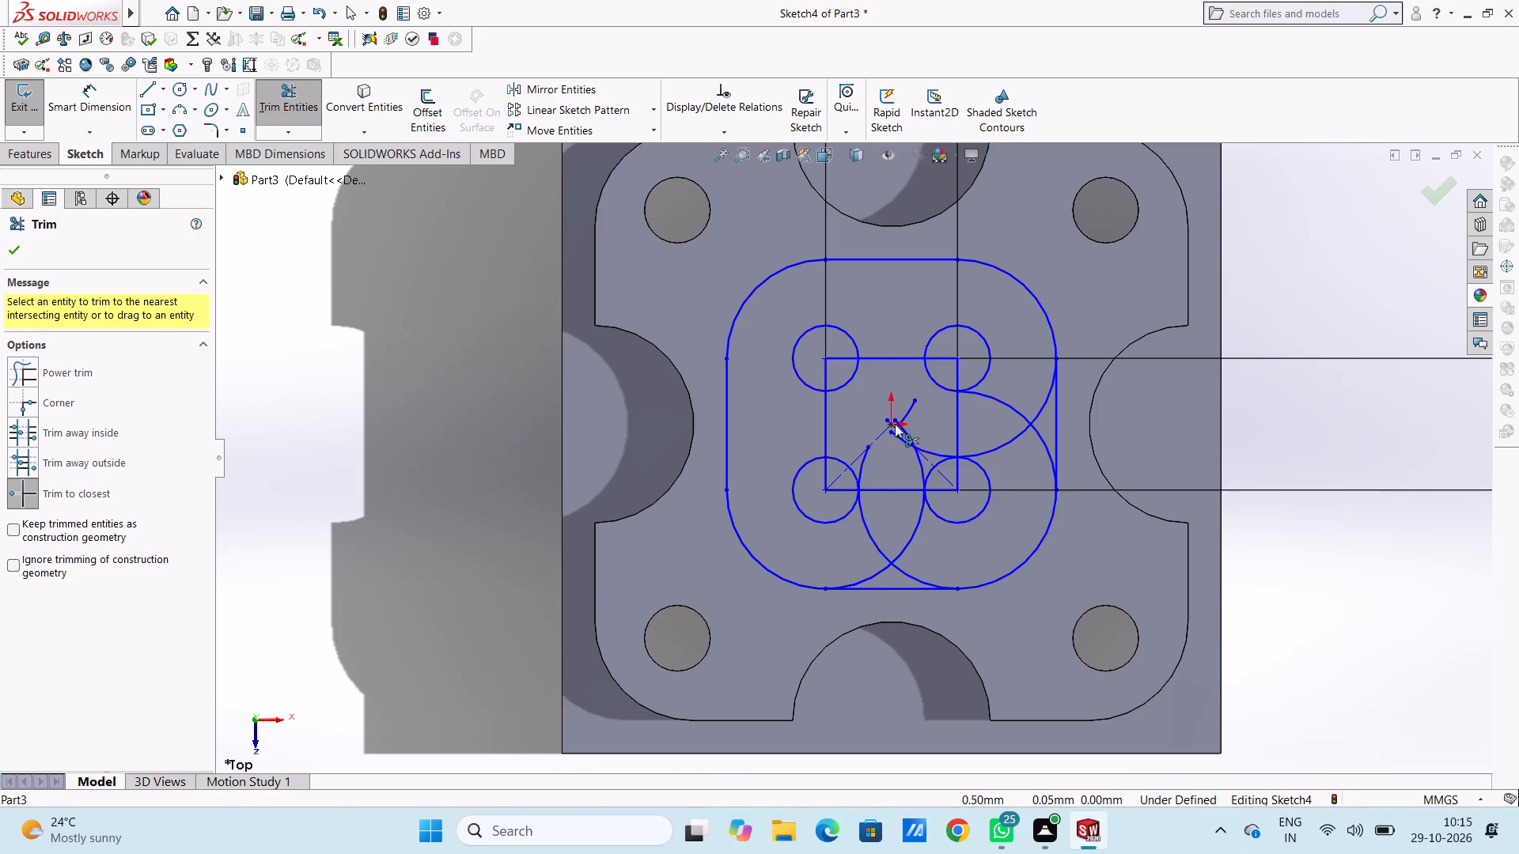
pyautogui.tripleClick(893, 424)
pyautogui.tripleClick(890, 425)
pyautogui.click(888, 419)
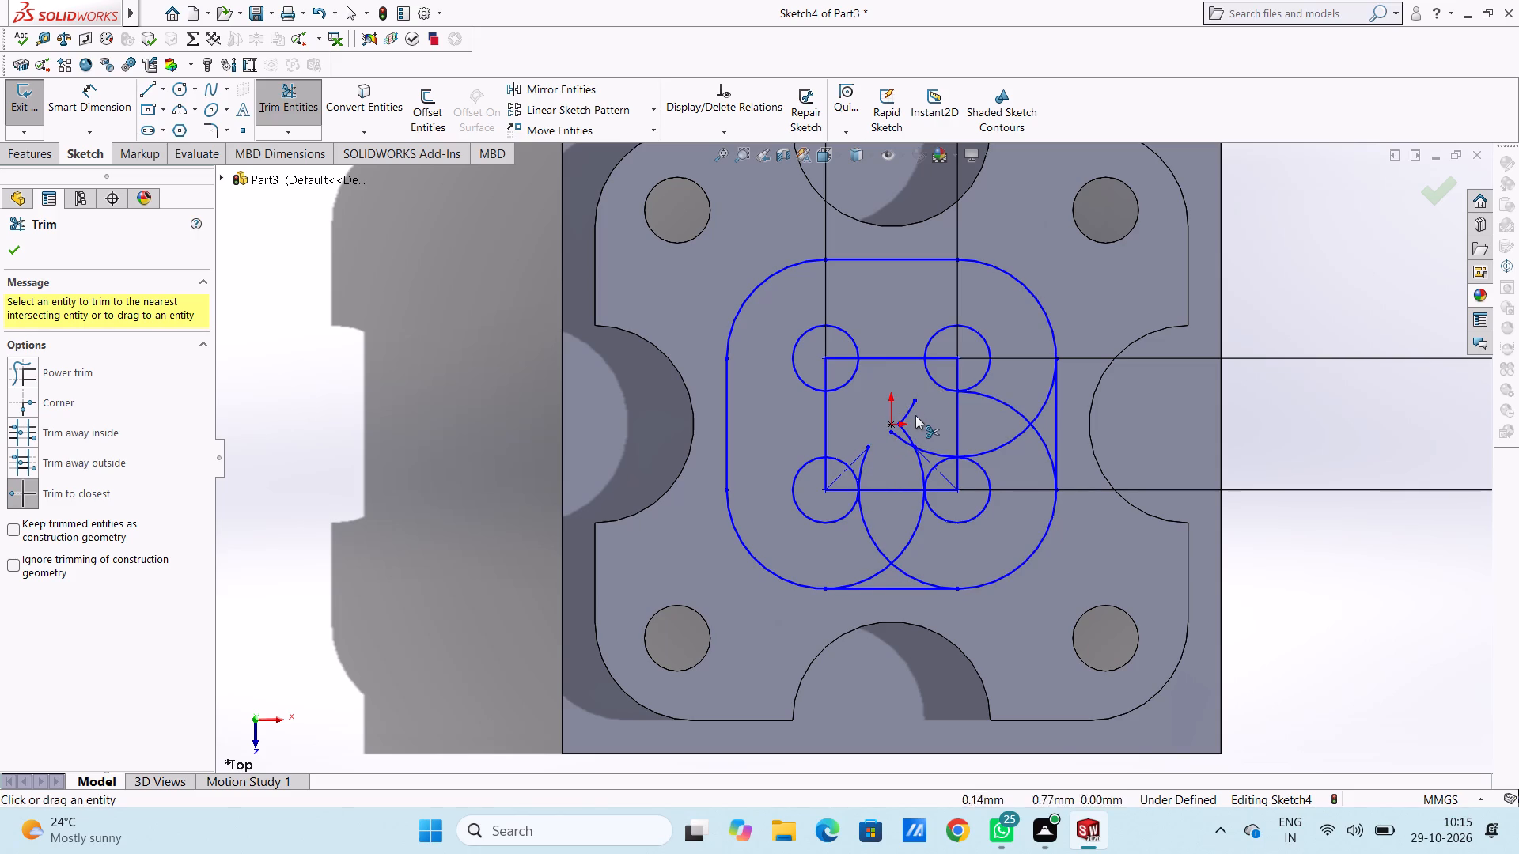
# Trim the leftover large-circle arcs inside the square's centre and lower half, keeping the lower-left small circle whole.
pyautogui.click(919, 414)
pyautogui.click(910, 410)
pyautogui.click(900, 444)
pyautogui.click(912, 433)
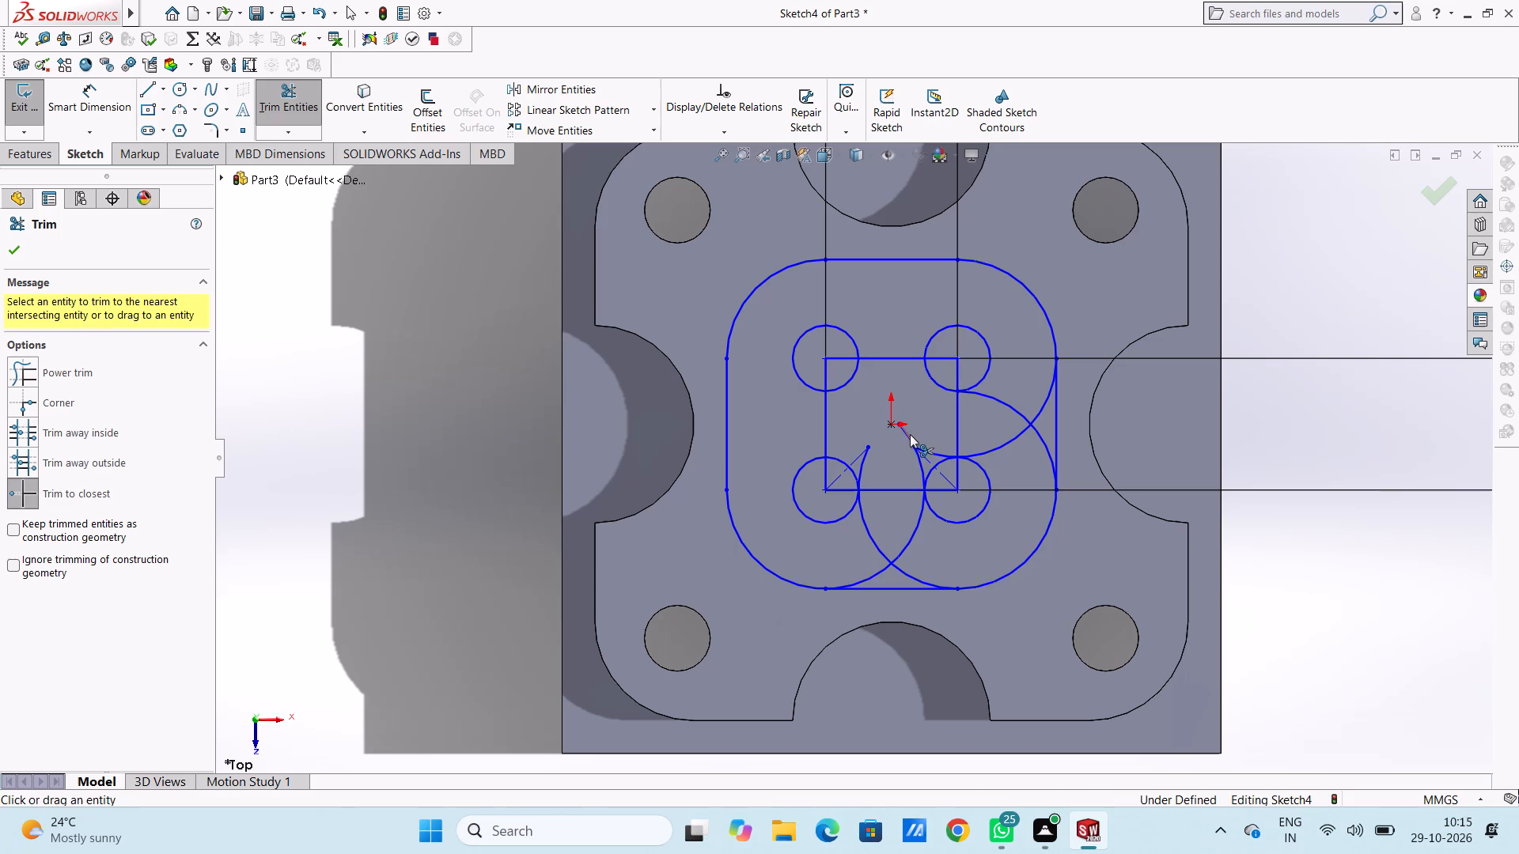
pyautogui.doubleClick(907, 438)
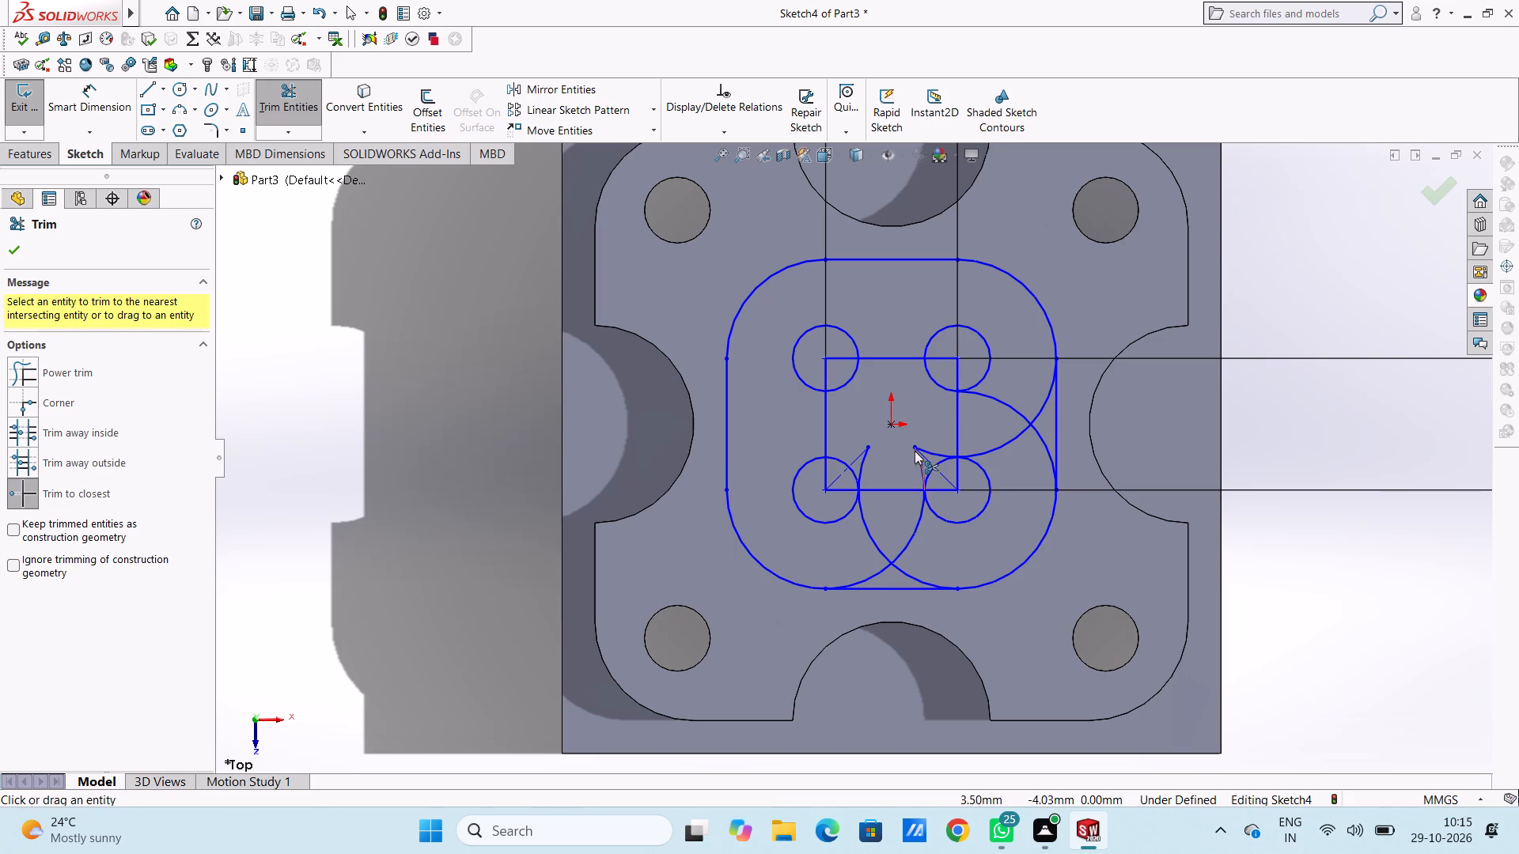
pyautogui.click(915, 451)
pyautogui.click(921, 448)
pyautogui.click(862, 460)
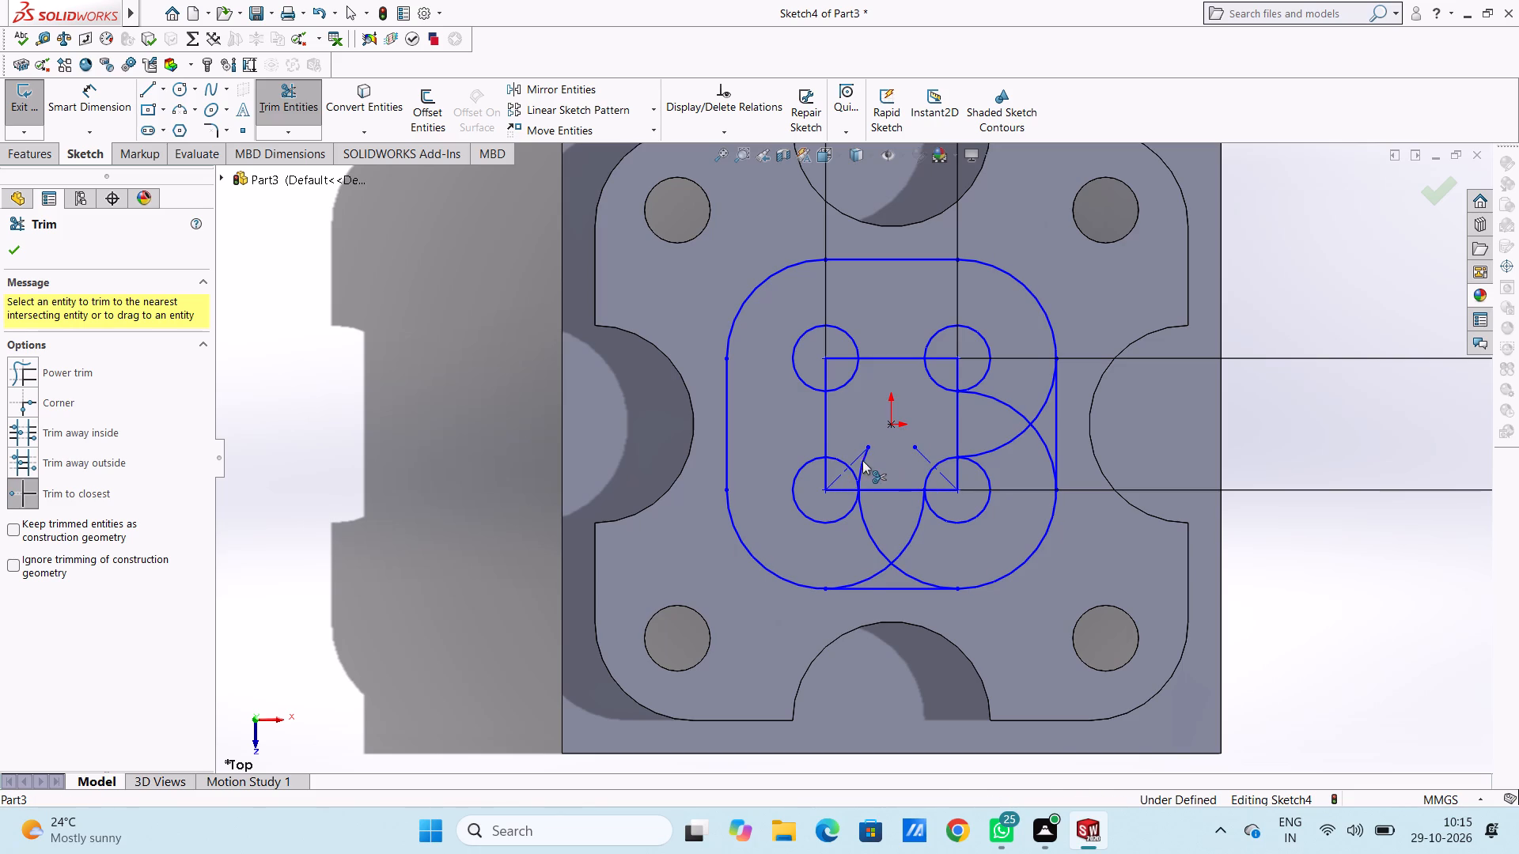
pyautogui.click(859, 501)
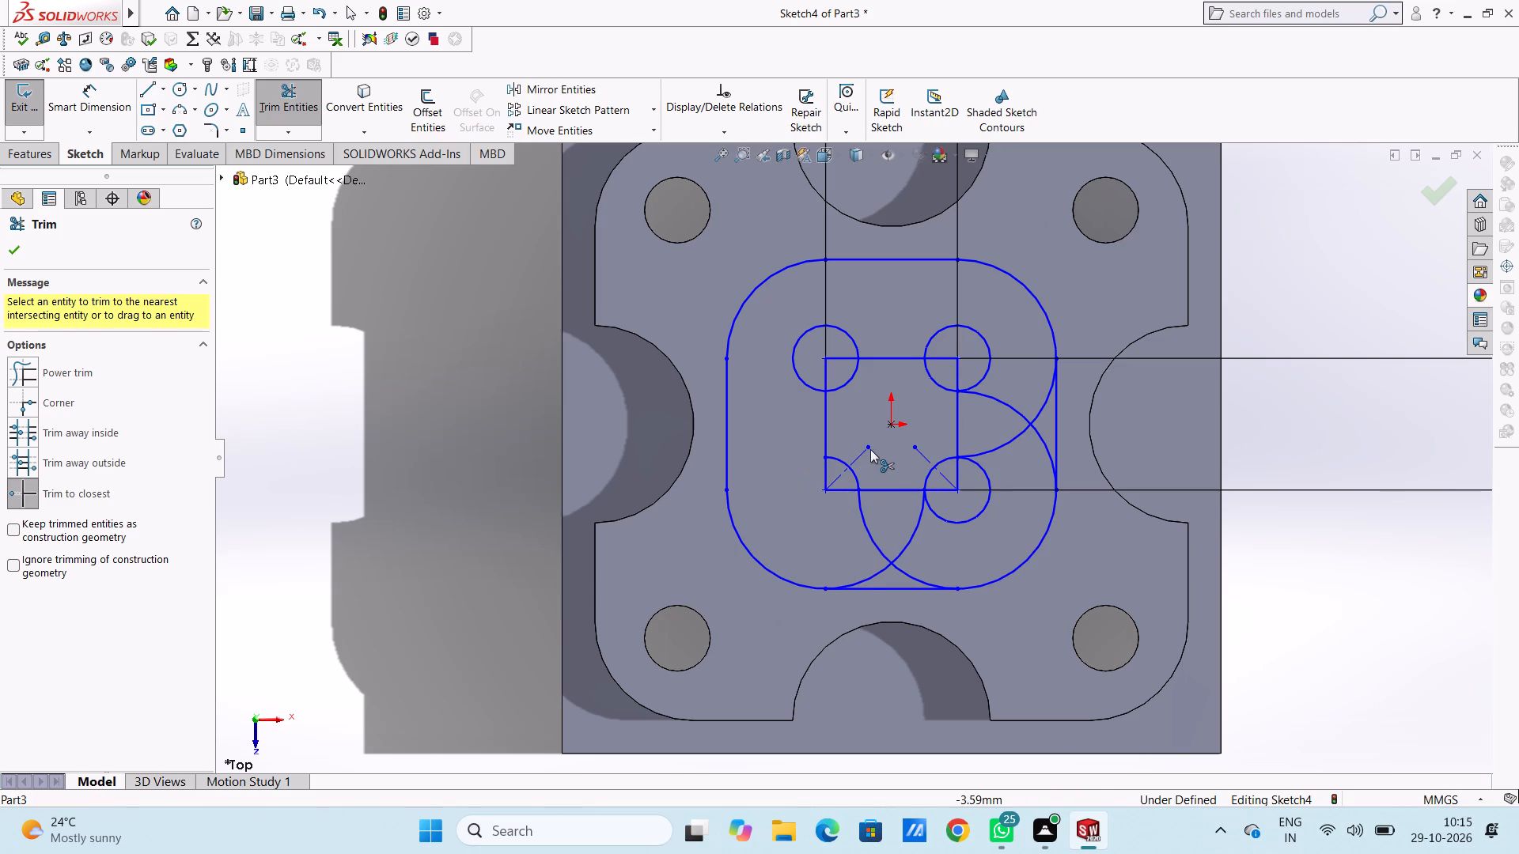
pyautogui.hotkey('ctrl', 'z')
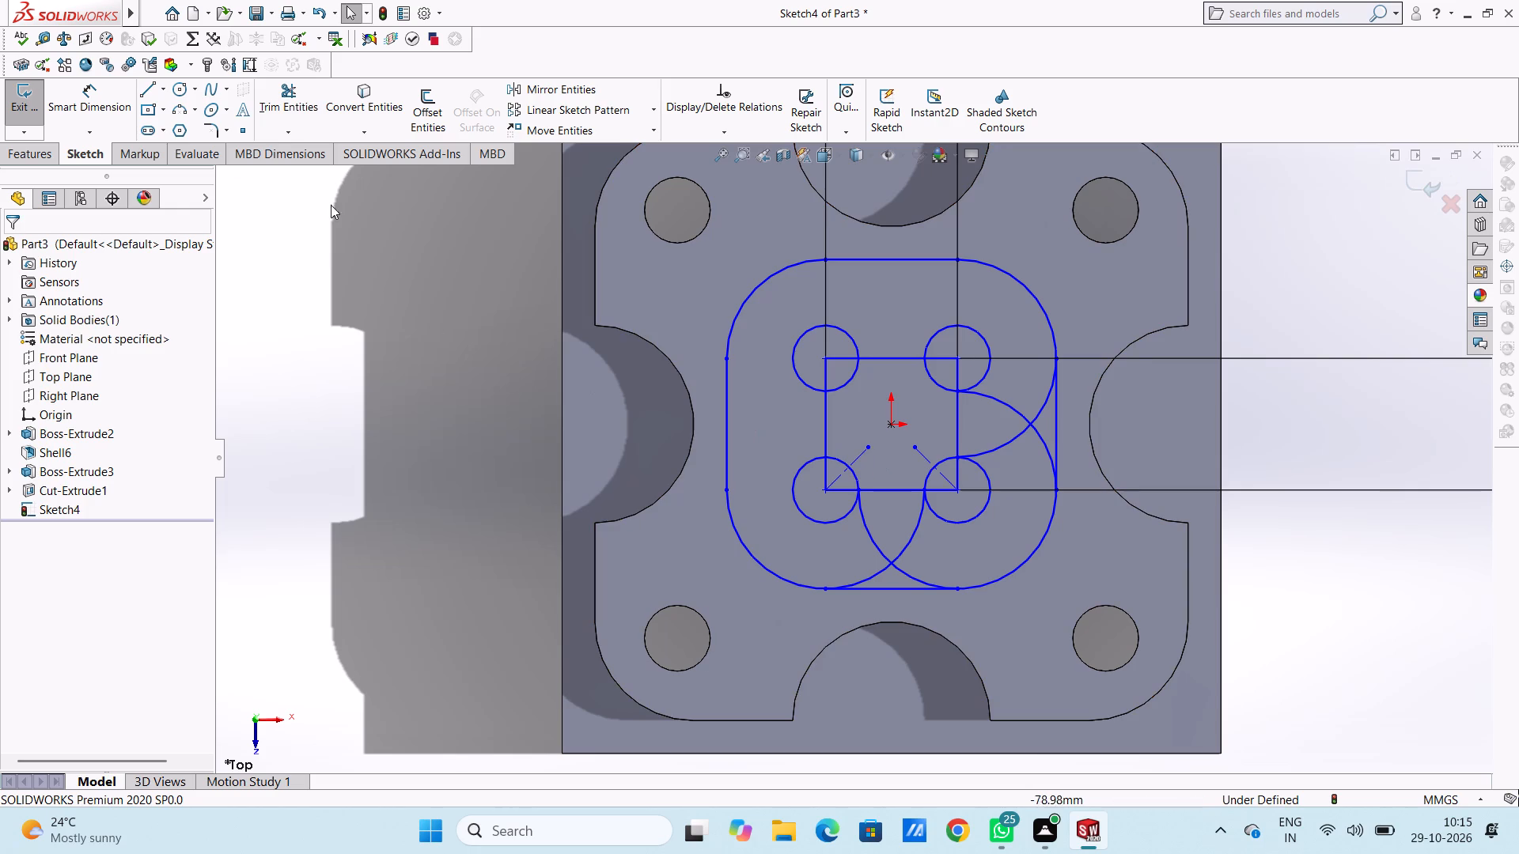
# Trim the overlapping inner arcs of the two lower large circles between the square and the bottom tangent line.
pyautogui.click(274, 104)
pyautogui.click(877, 548)
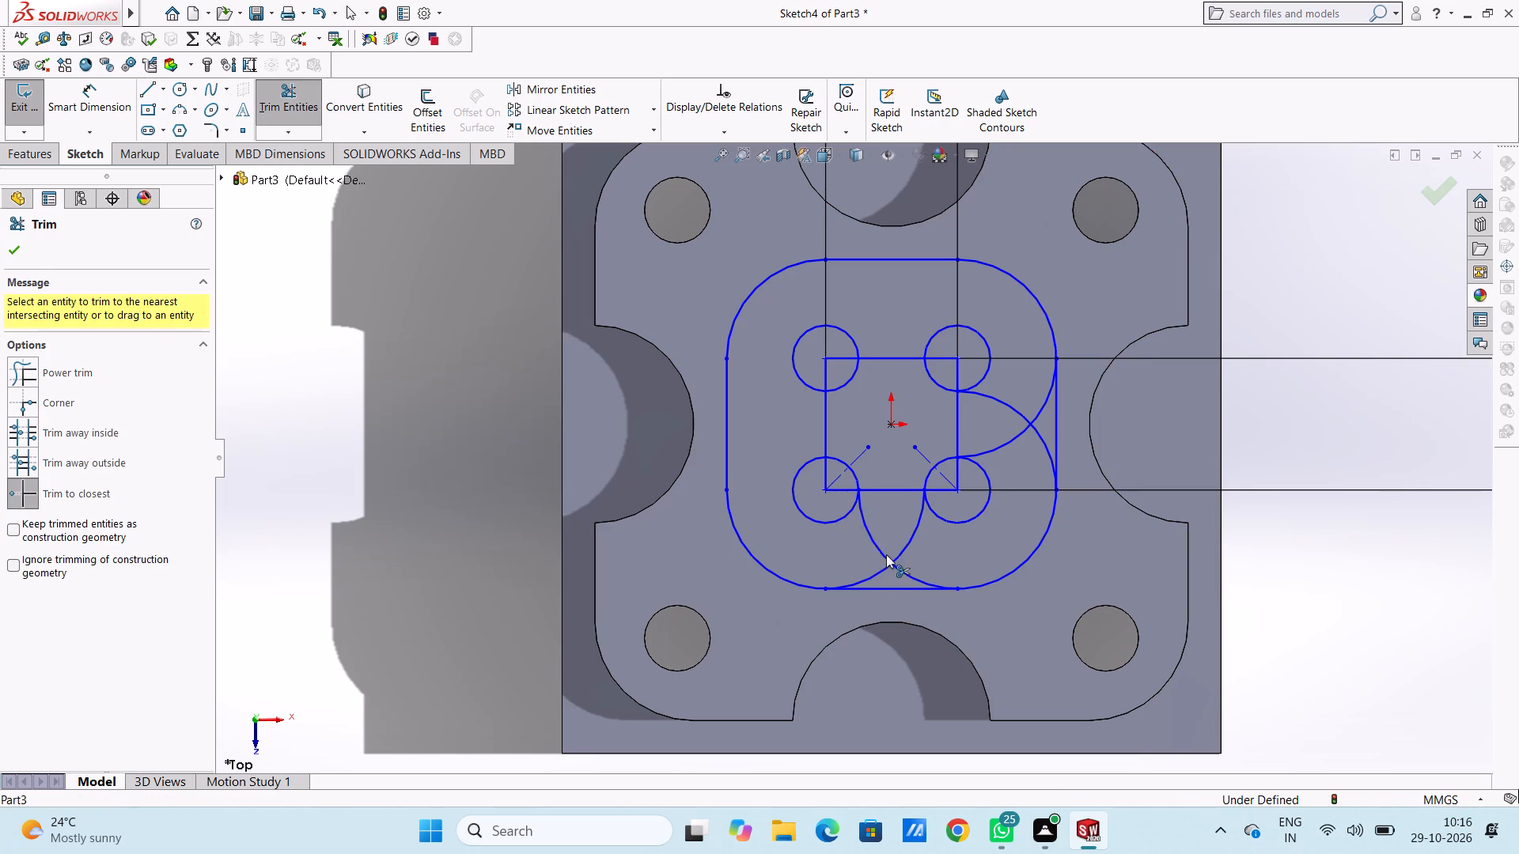
pyautogui.click(897, 560)
pyautogui.click(897, 566)
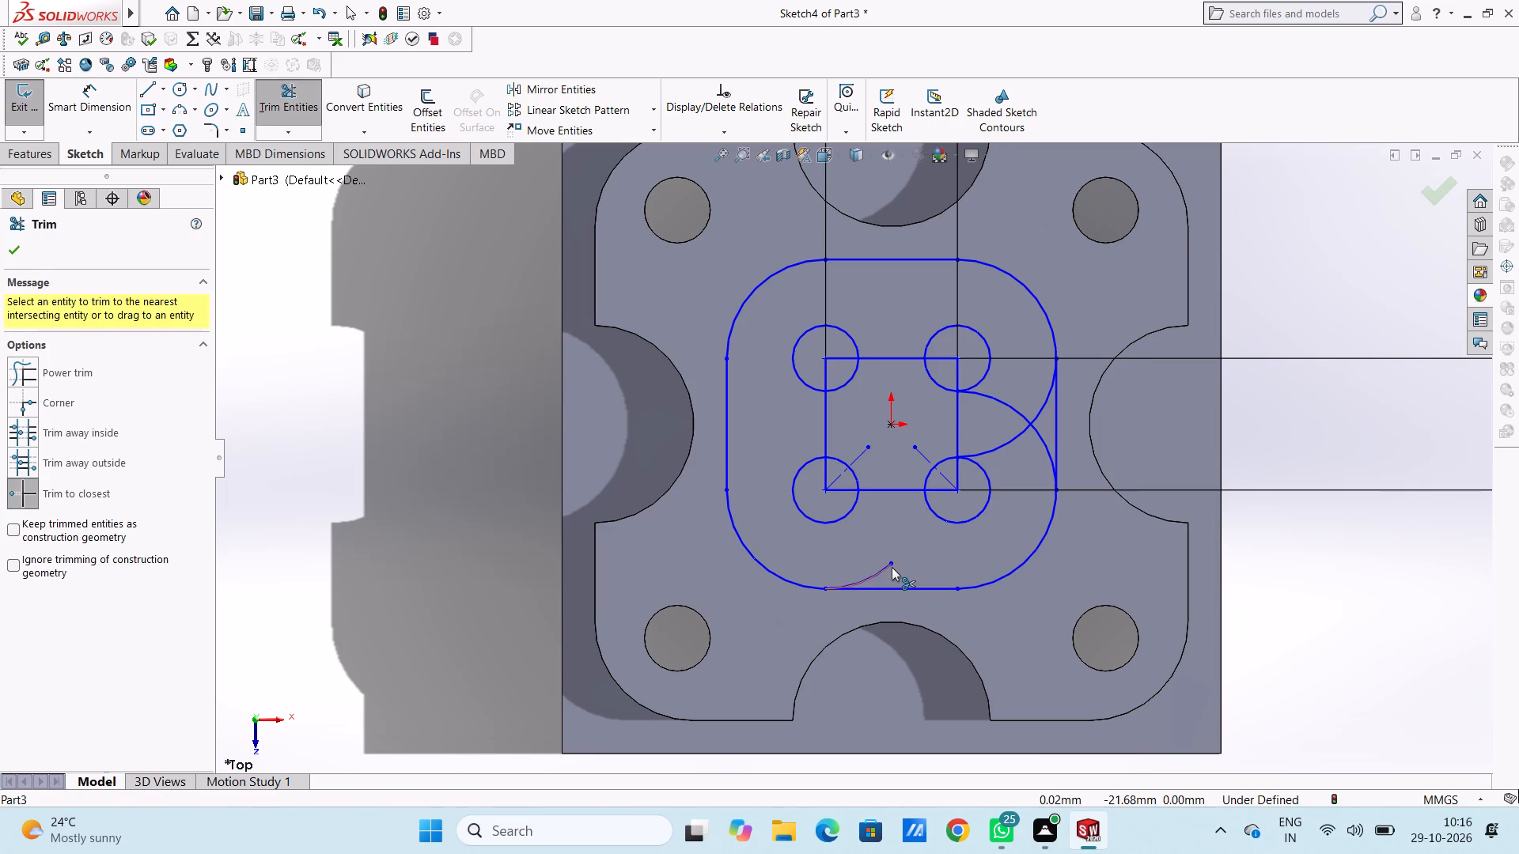
pyautogui.click(892, 567)
# Trim the overlapping inner arcs of the two right large circles beside the right tangent line.
pyautogui.click(987, 452)
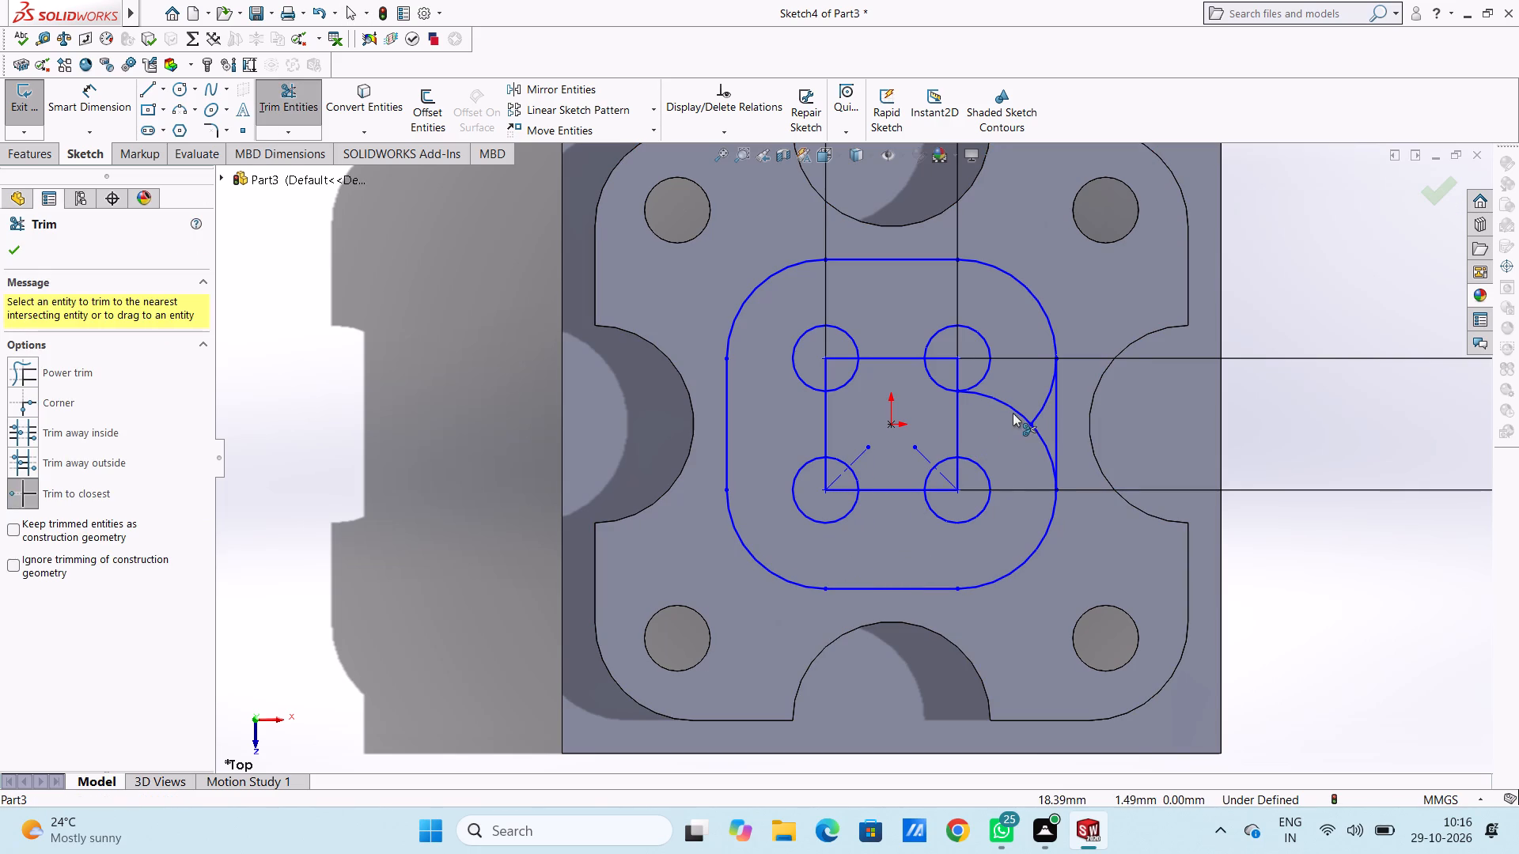
pyautogui.click(1013, 410)
pyautogui.click(1033, 433)
pyautogui.click(1038, 425)
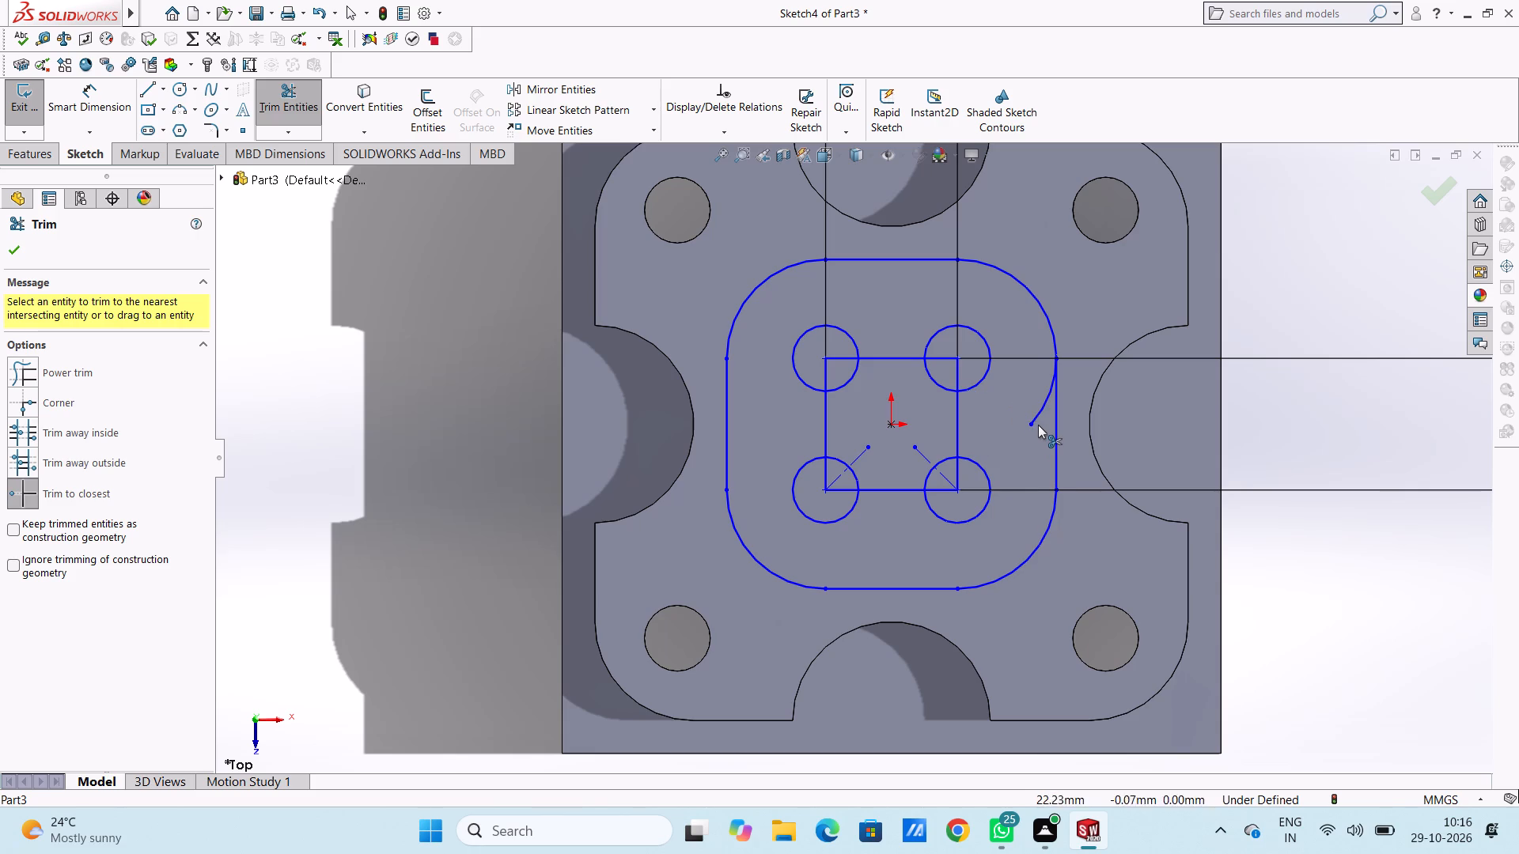
pyautogui.click(1037, 414)
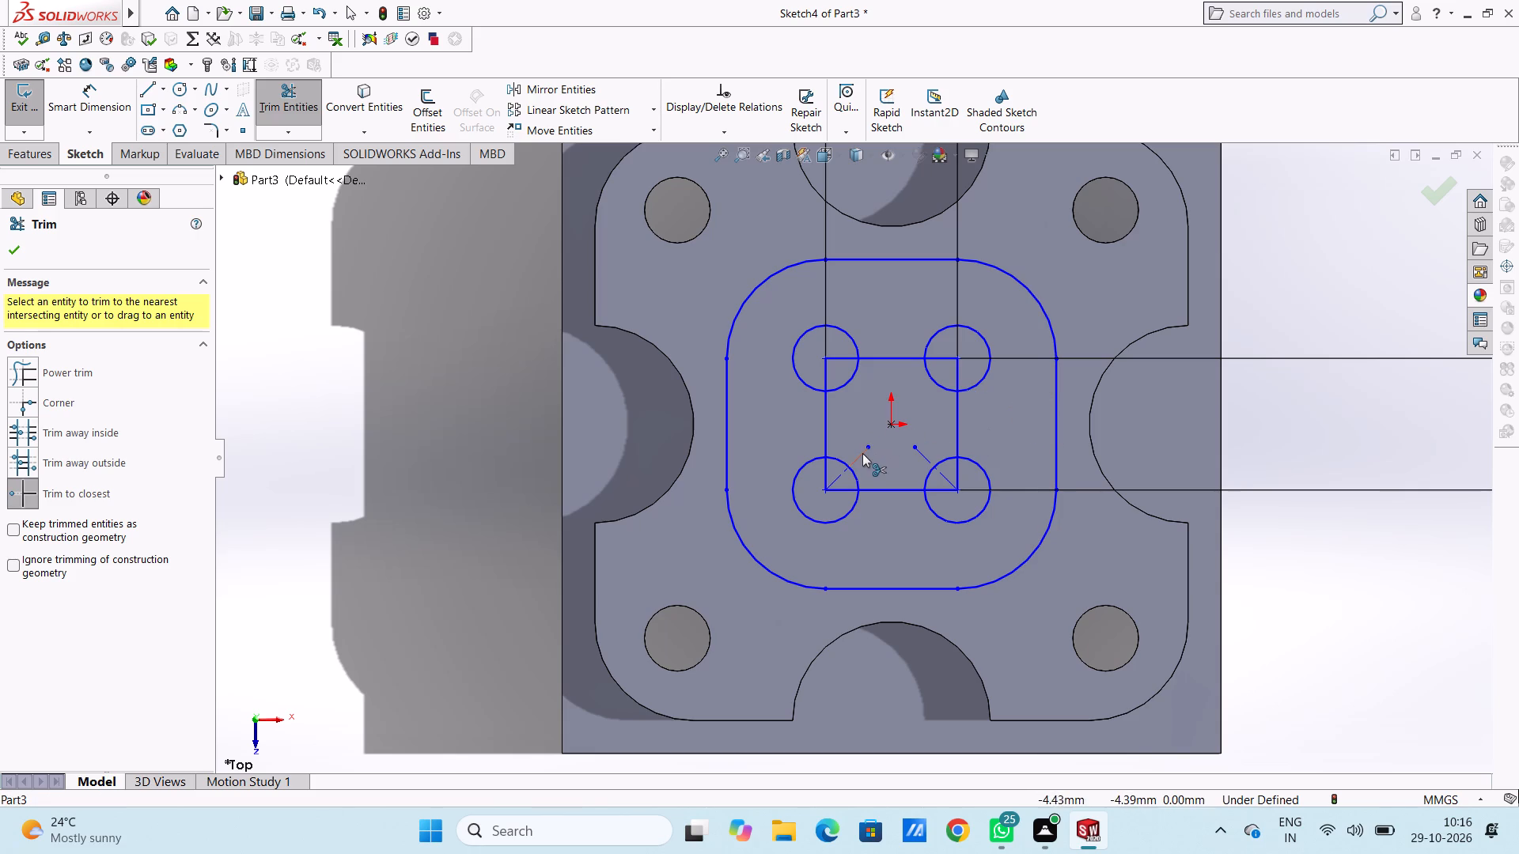
# Trim the remaining construction diagonals at the square's two lower corners.
pyautogui.click(862, 453)
pyautogui.click(842, 476)
pyautogui.click(933, 459)
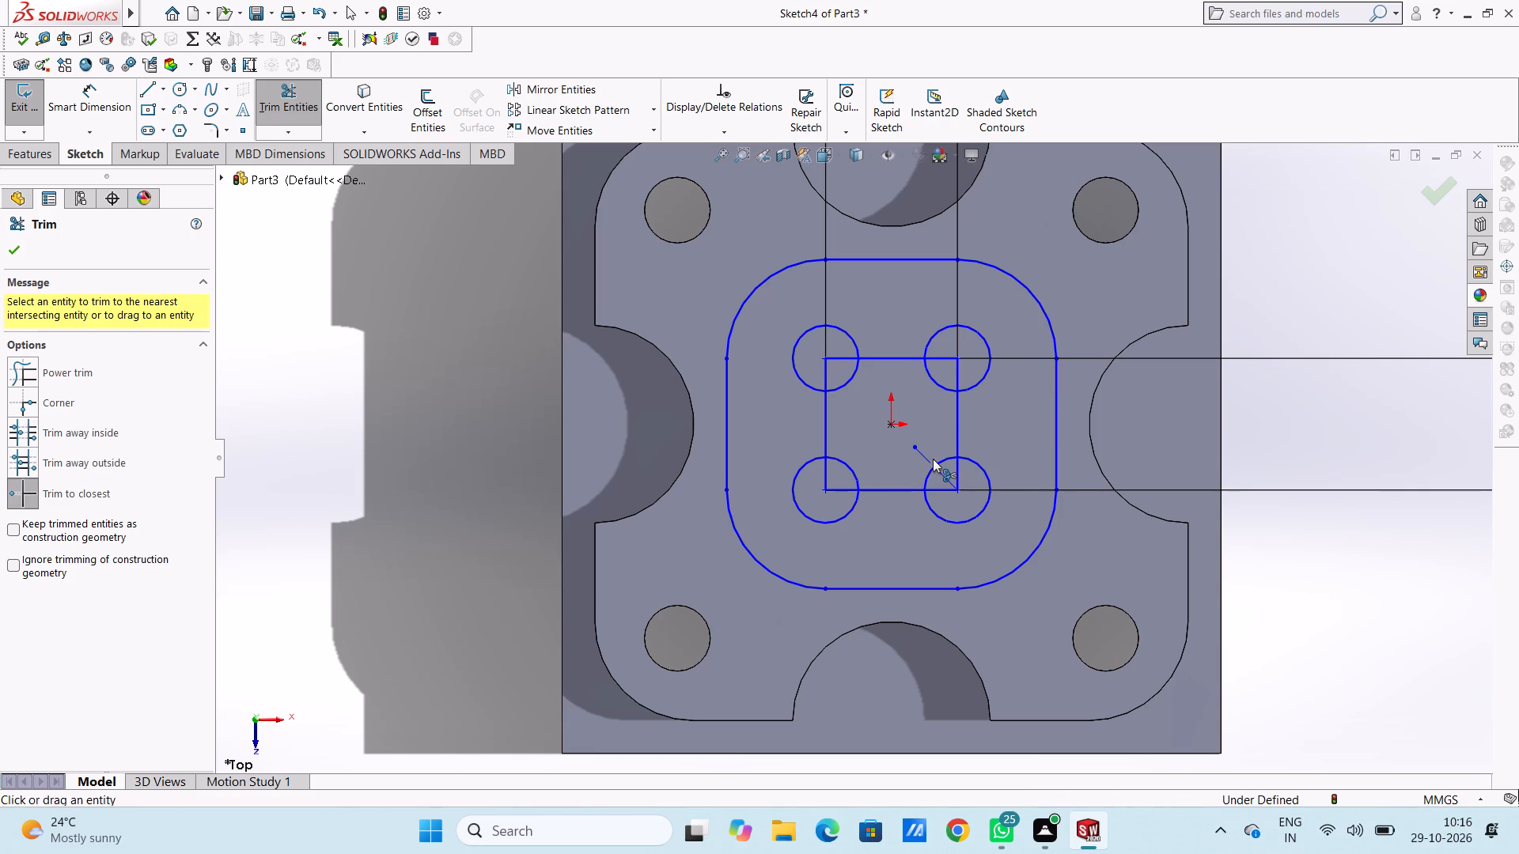
pyautogui.click(926, 457)
pyautogui.click(943, 472)
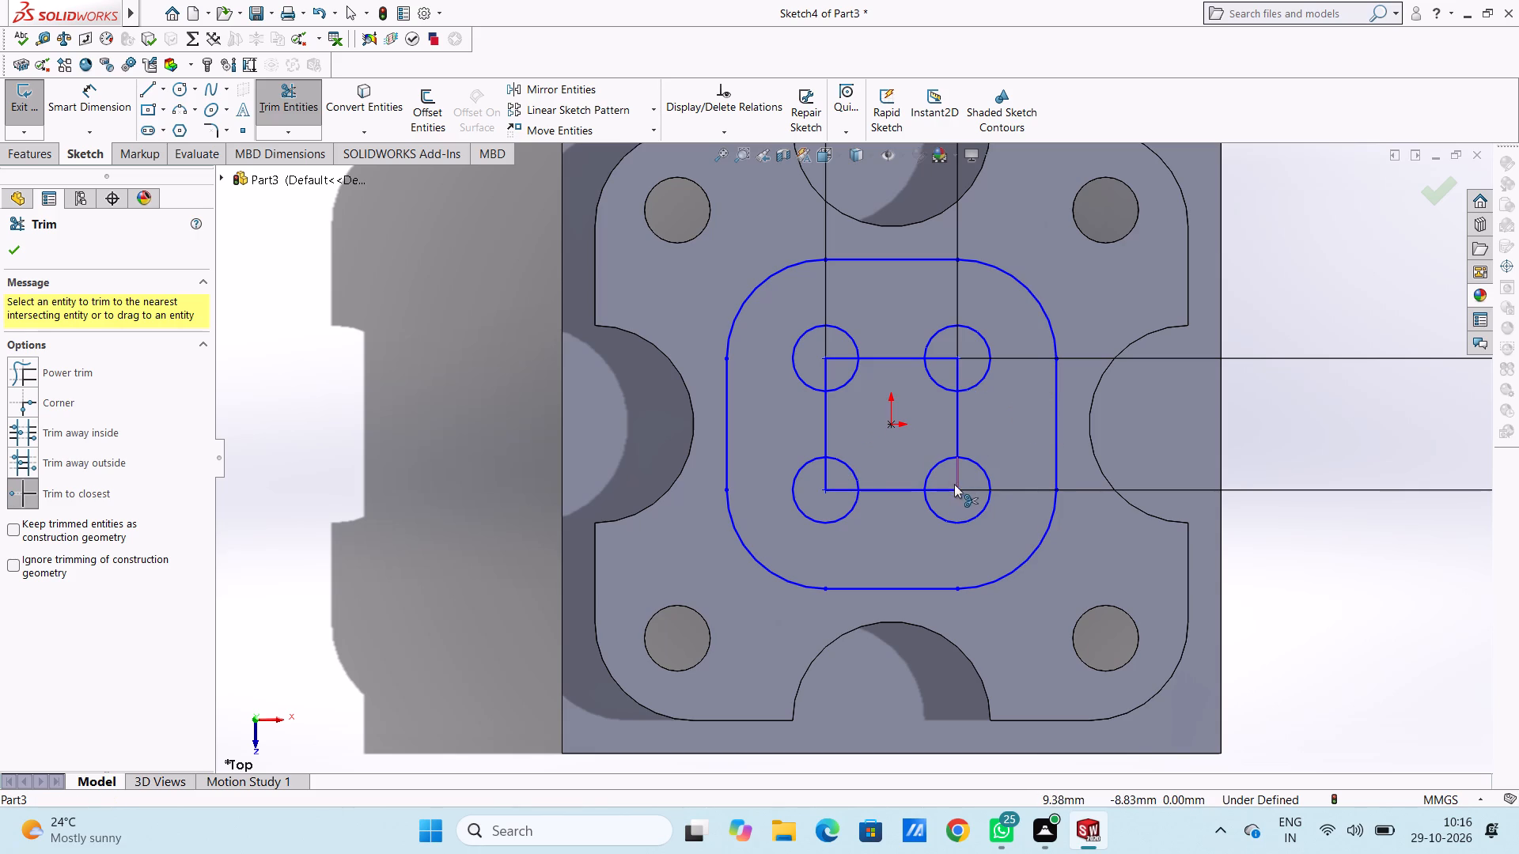
# Trim away all four sides of the 20 mm square, leaving only the rounded outline and four small circles.
pyautogui.click(954, 489)
pyautogui.click(956, 482)
pyautogui.click(956, 423)
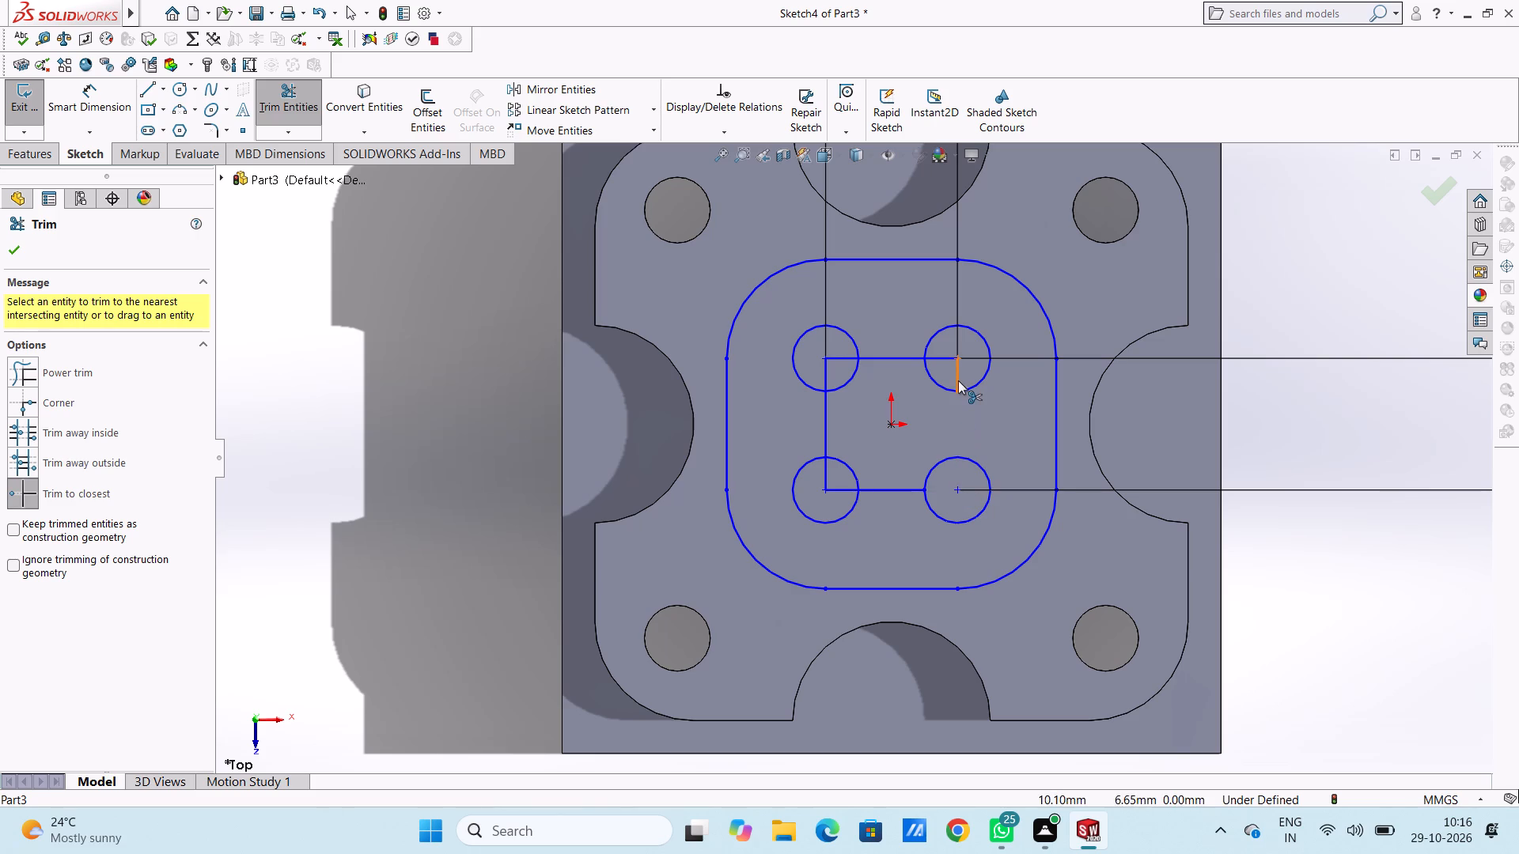
pyautogui.click(958, 380)
pyautogui.click(945, 357)
pyautogui.click(910, 359)
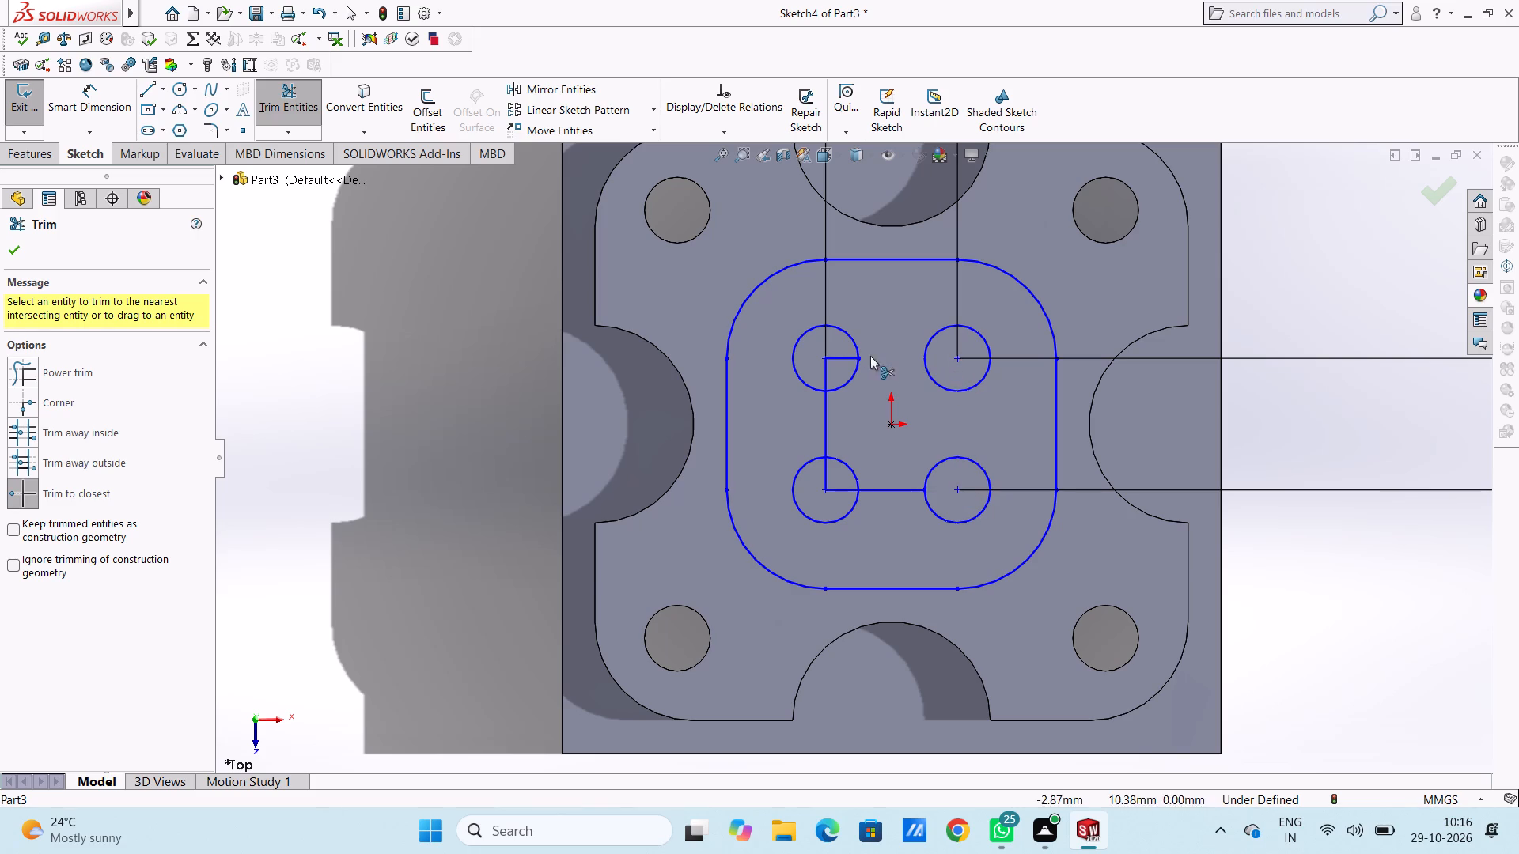
pyautogui.click(829, 369)
pyautogui.click(831, 360)
pyautogui.click(829, 419)
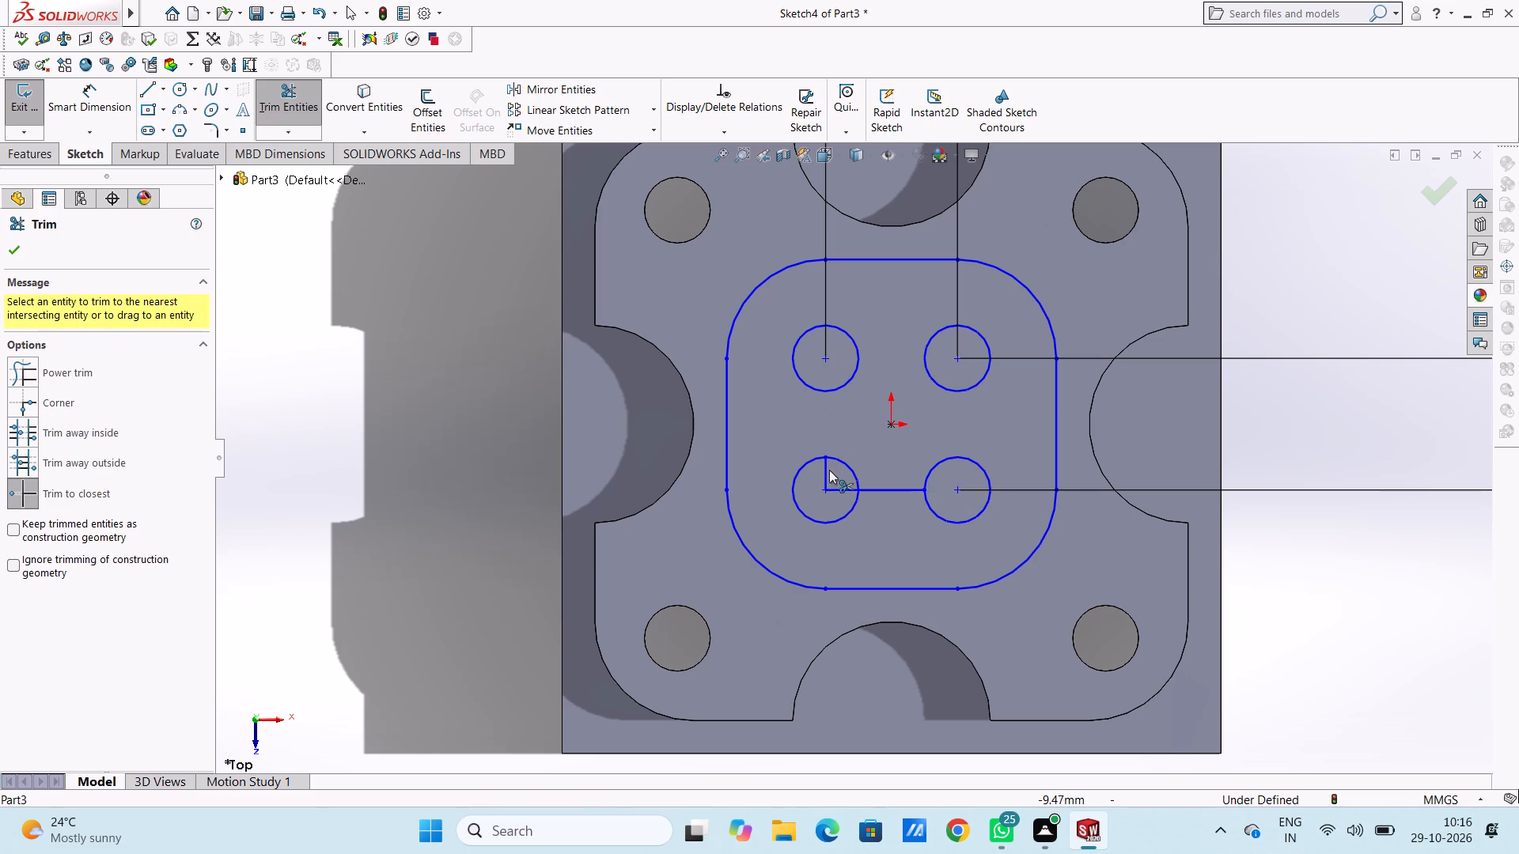
pyautogui.click(828, 475)
pyautogui.click(835, 491)
pyautogui.click(878, 493)
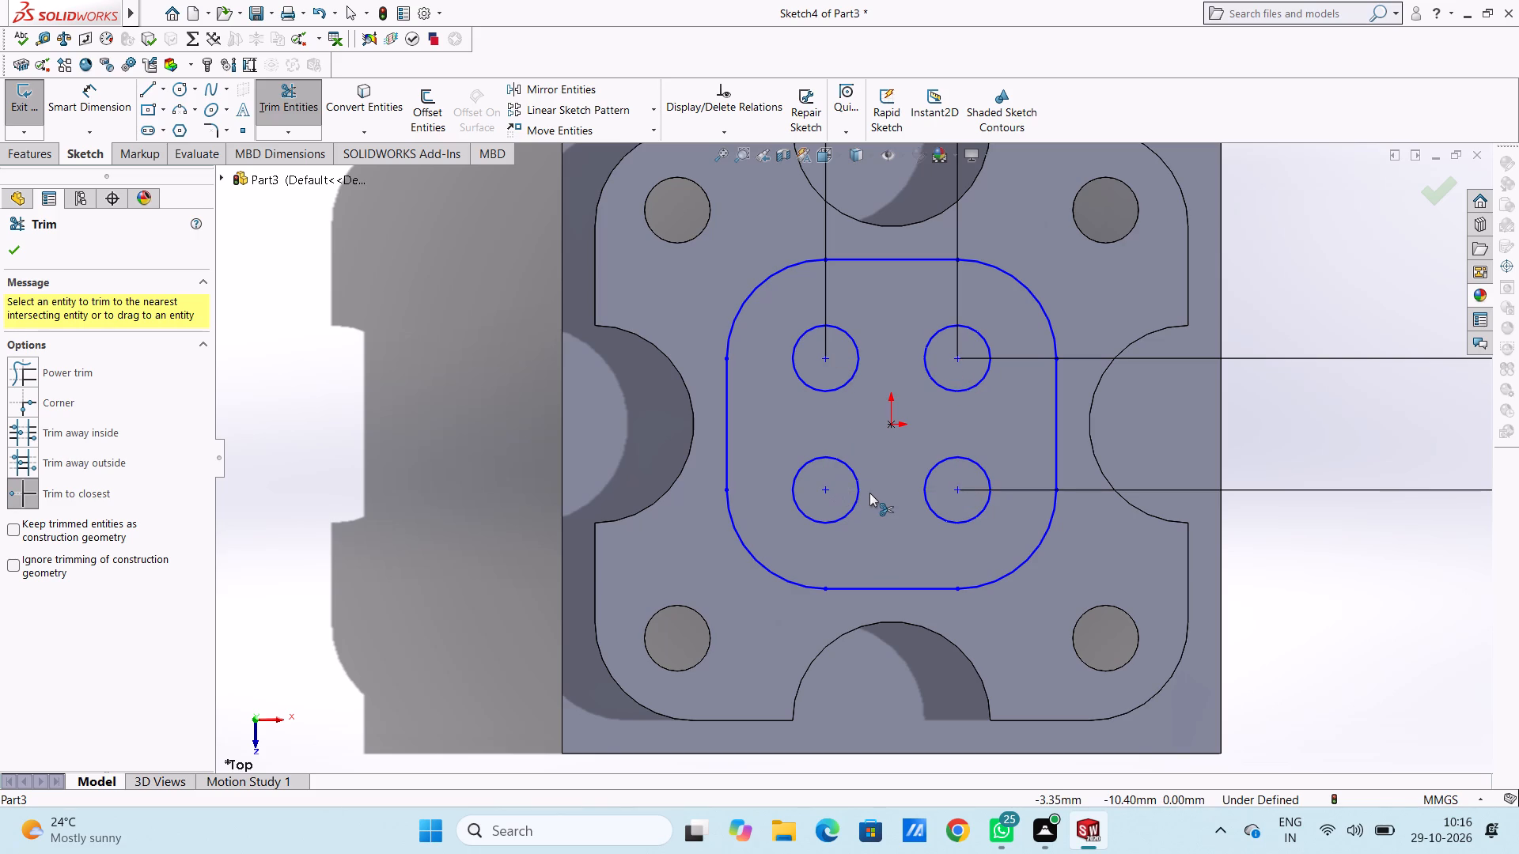
pyautogui.scroll(4, 869, 493)
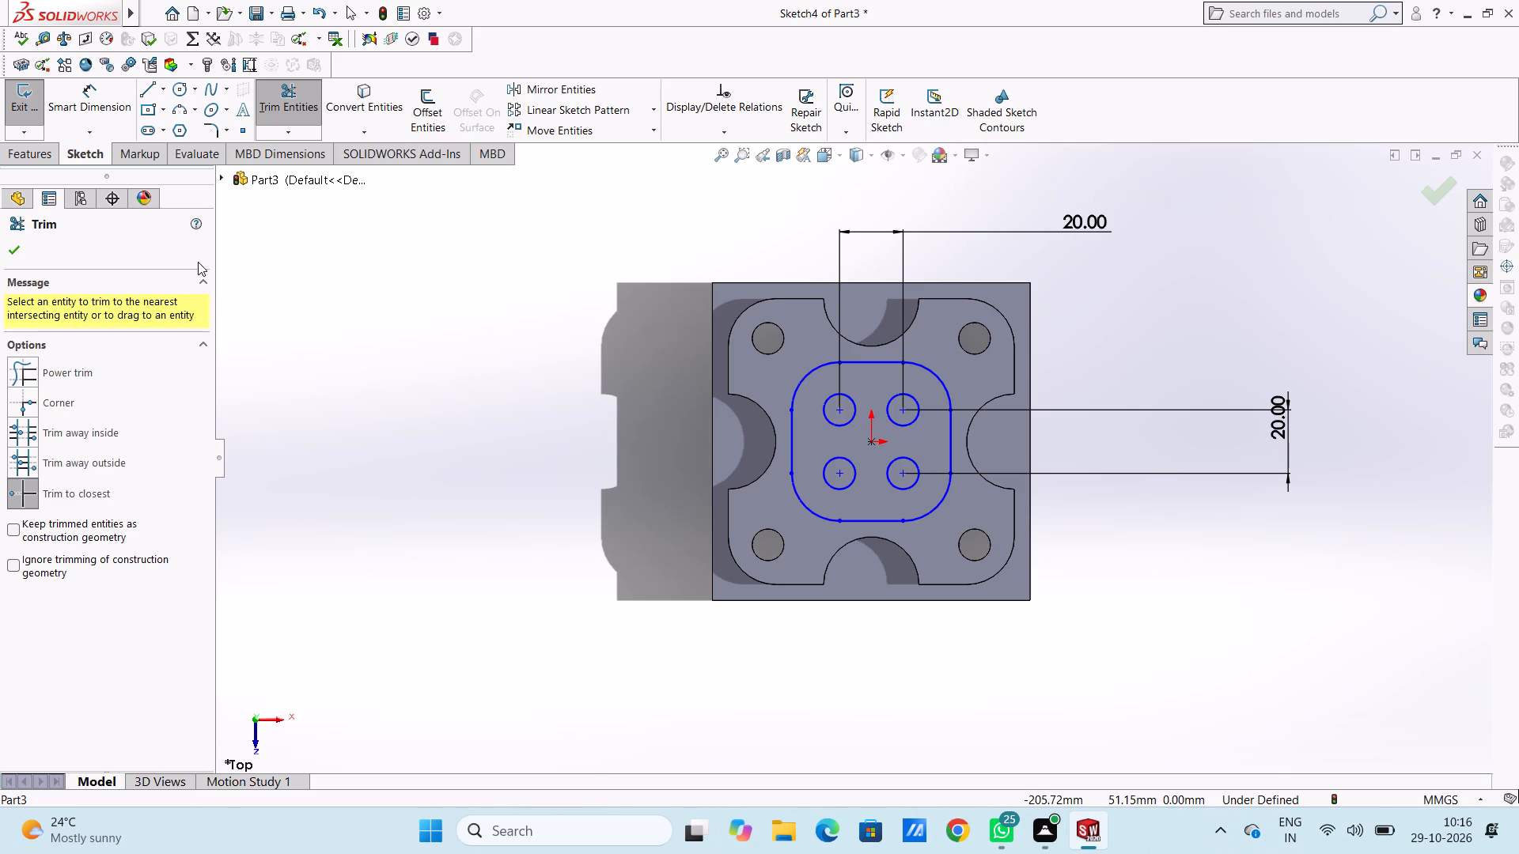
pyautogui.click(10, 247)
pyautogui.click(351, 347)
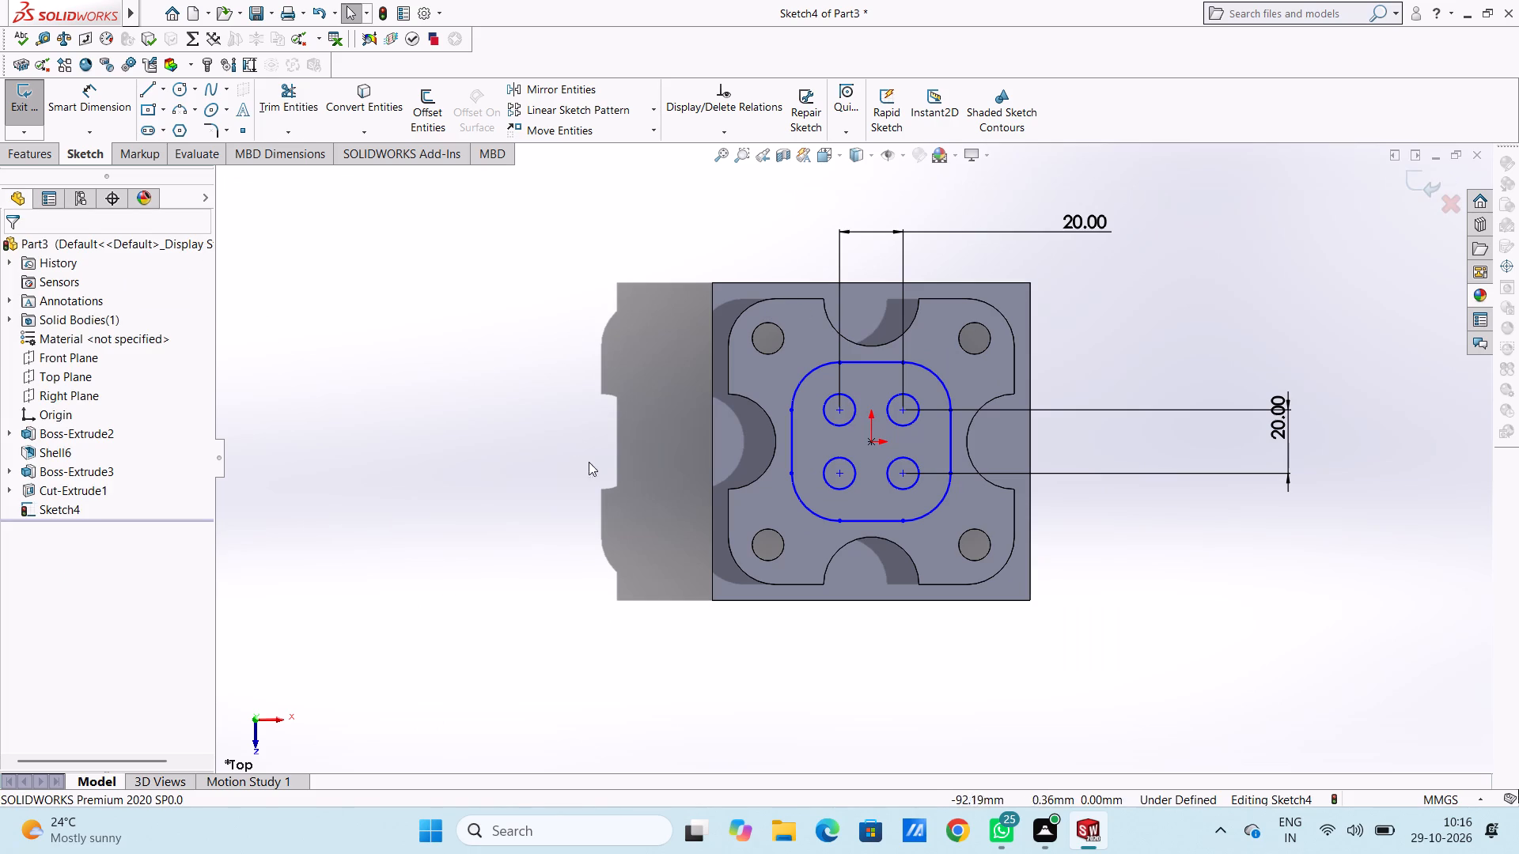
# Examine the trimmed rounded-square profile and its four small circles.
pyautogui.scroll(-3, 926, 478)
pyautogui.scroll(-4, 672, 351)
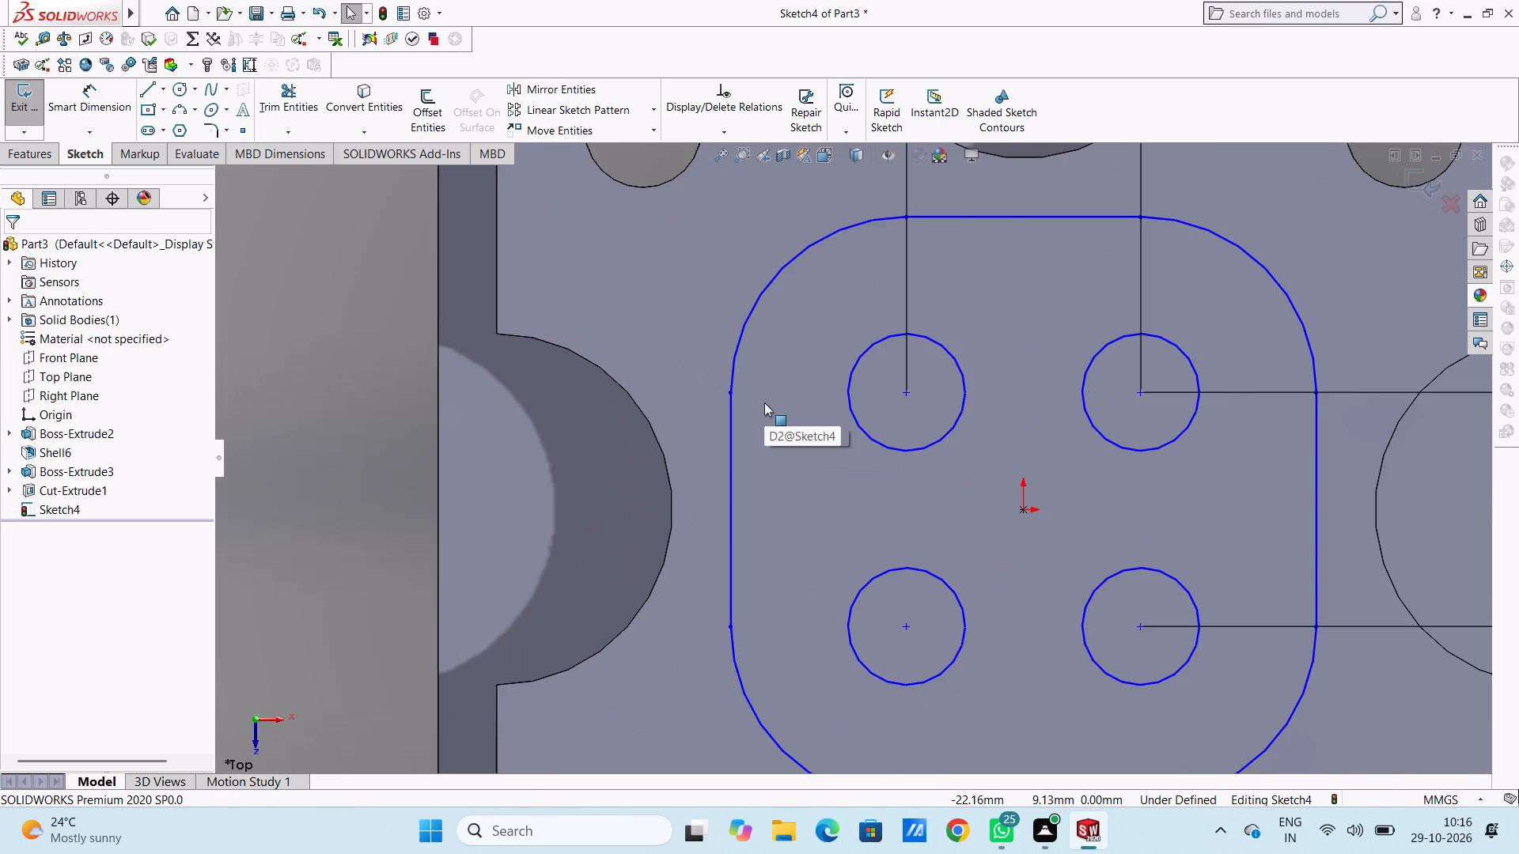
pyautogui.scroll(2, 764, 402)
pyautogui.scroll(-8, 767, 426)
pyautogui.scroll(-4, 858, 432)
pyautogui.scroll(17, 857, 432)
pyautogui.scroll(-3, 918, 553)
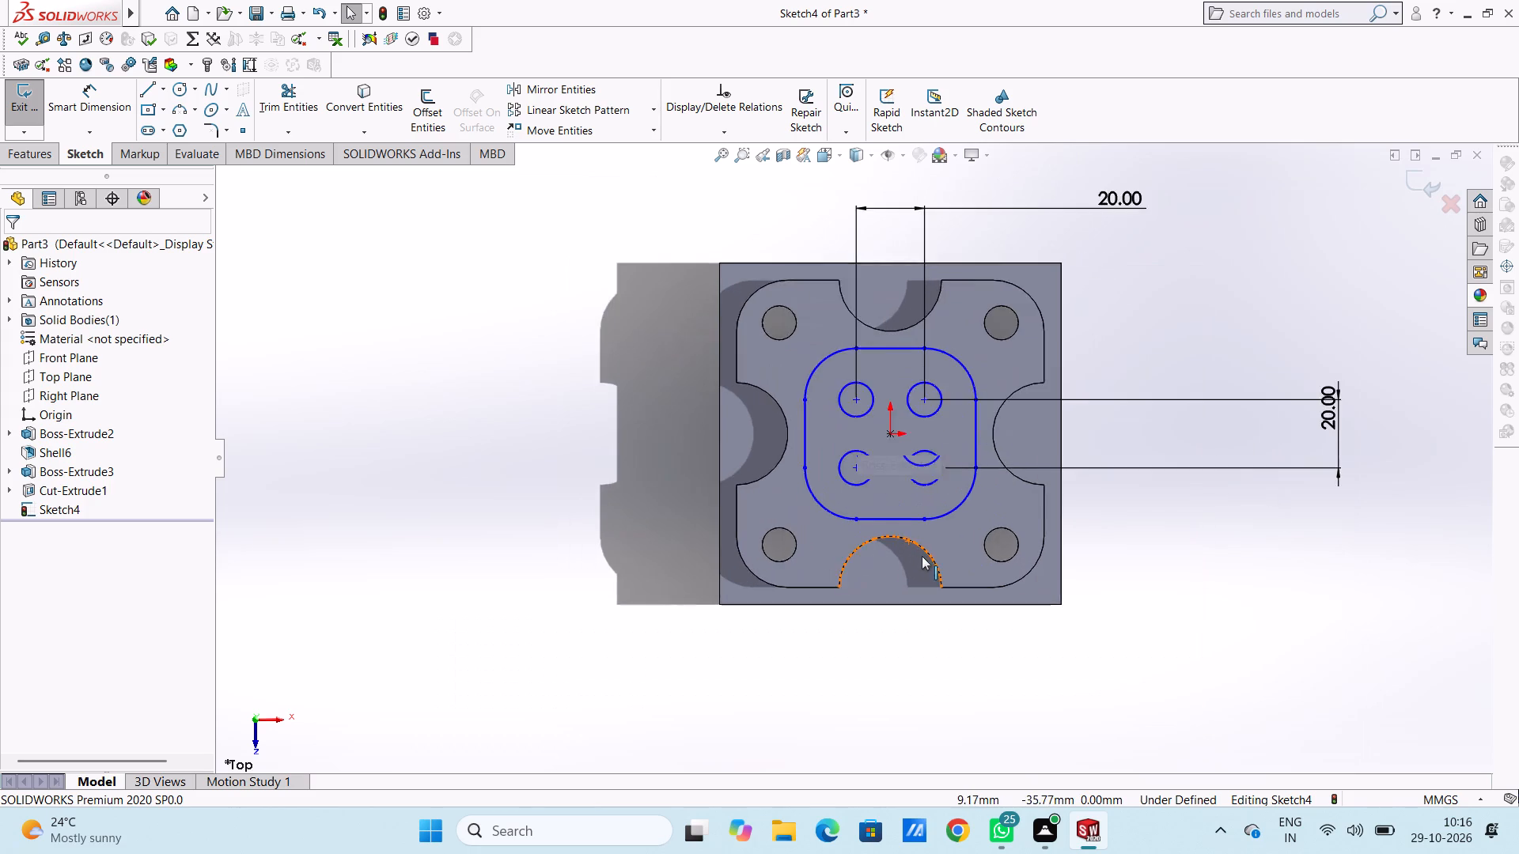
# Fix the rounded-square outline's endpoints at the upper end of its left and right sides and the left end of its bottom side.
pyautogui.scroll(-2, 819, 331)
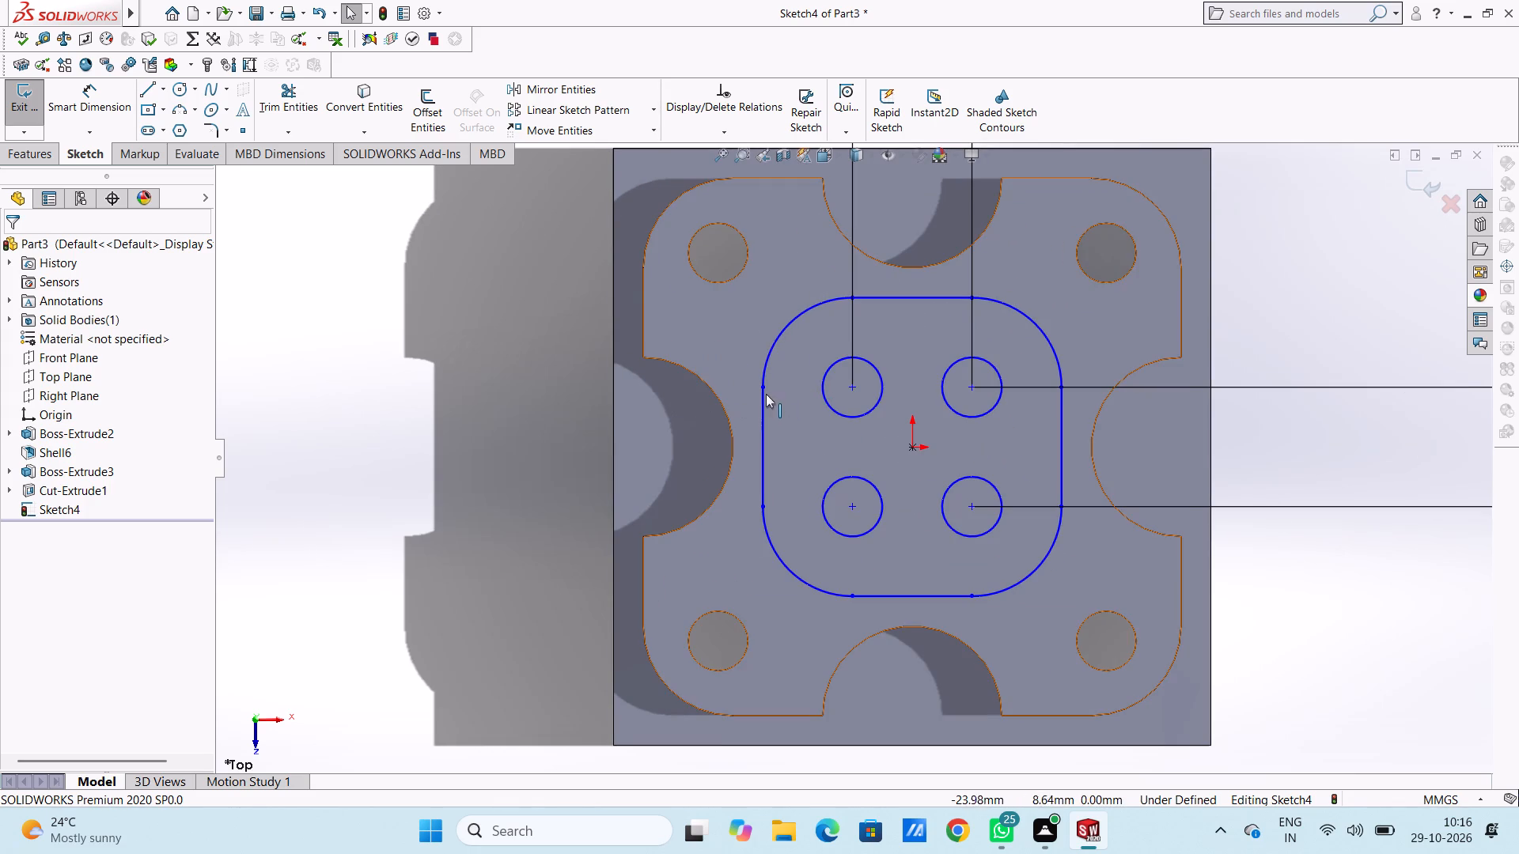
pyautogui.click(763, 390)
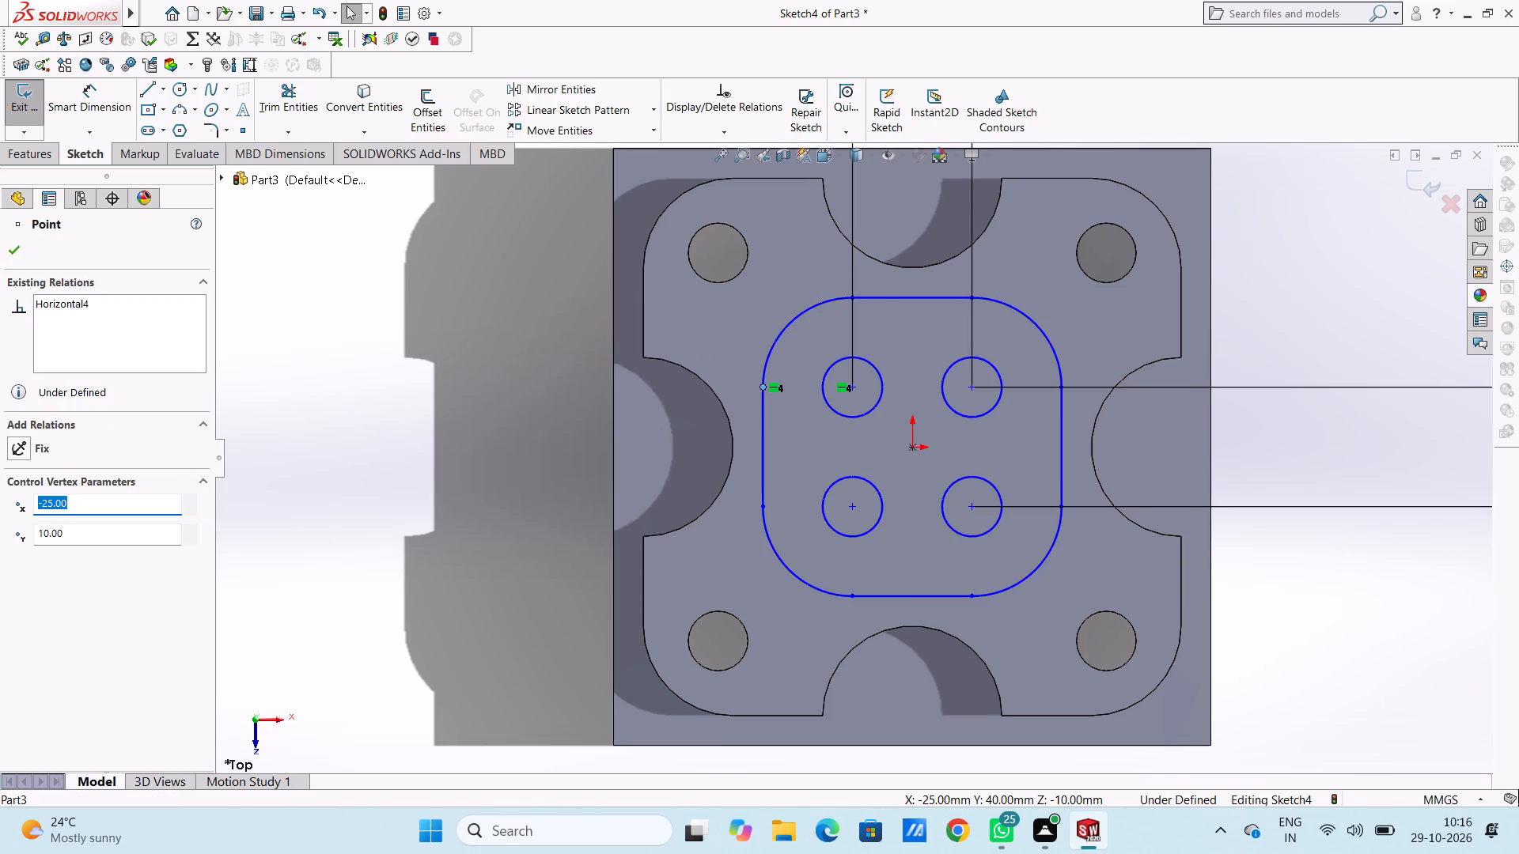
pyautogui.moveTo(18, 445); pyautogui.dragTo(37, 452)
pyautogui.click(259, 418)
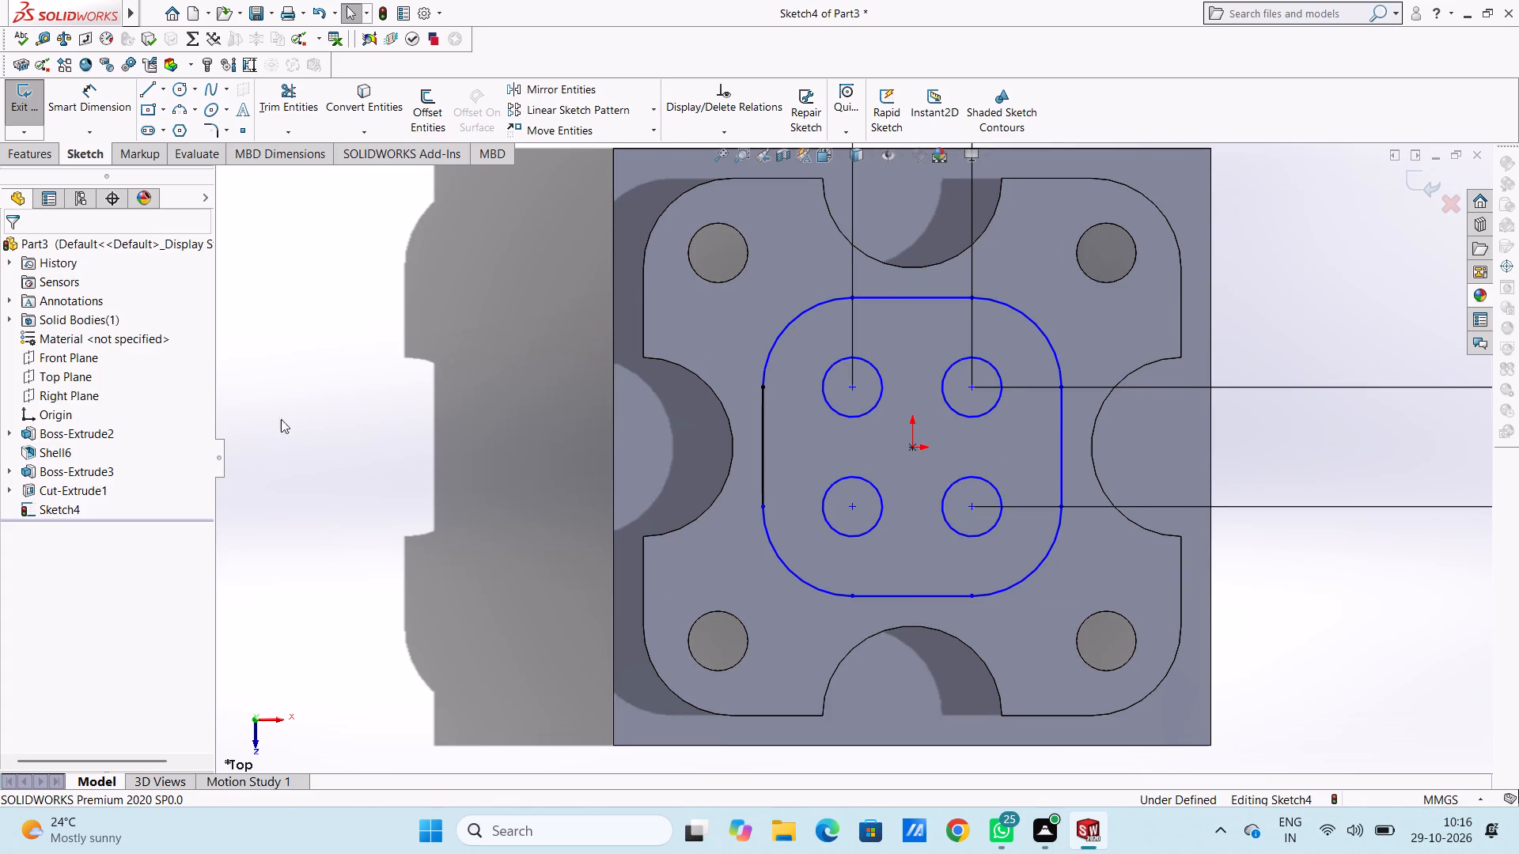
pyautogui.click(1063, 388)
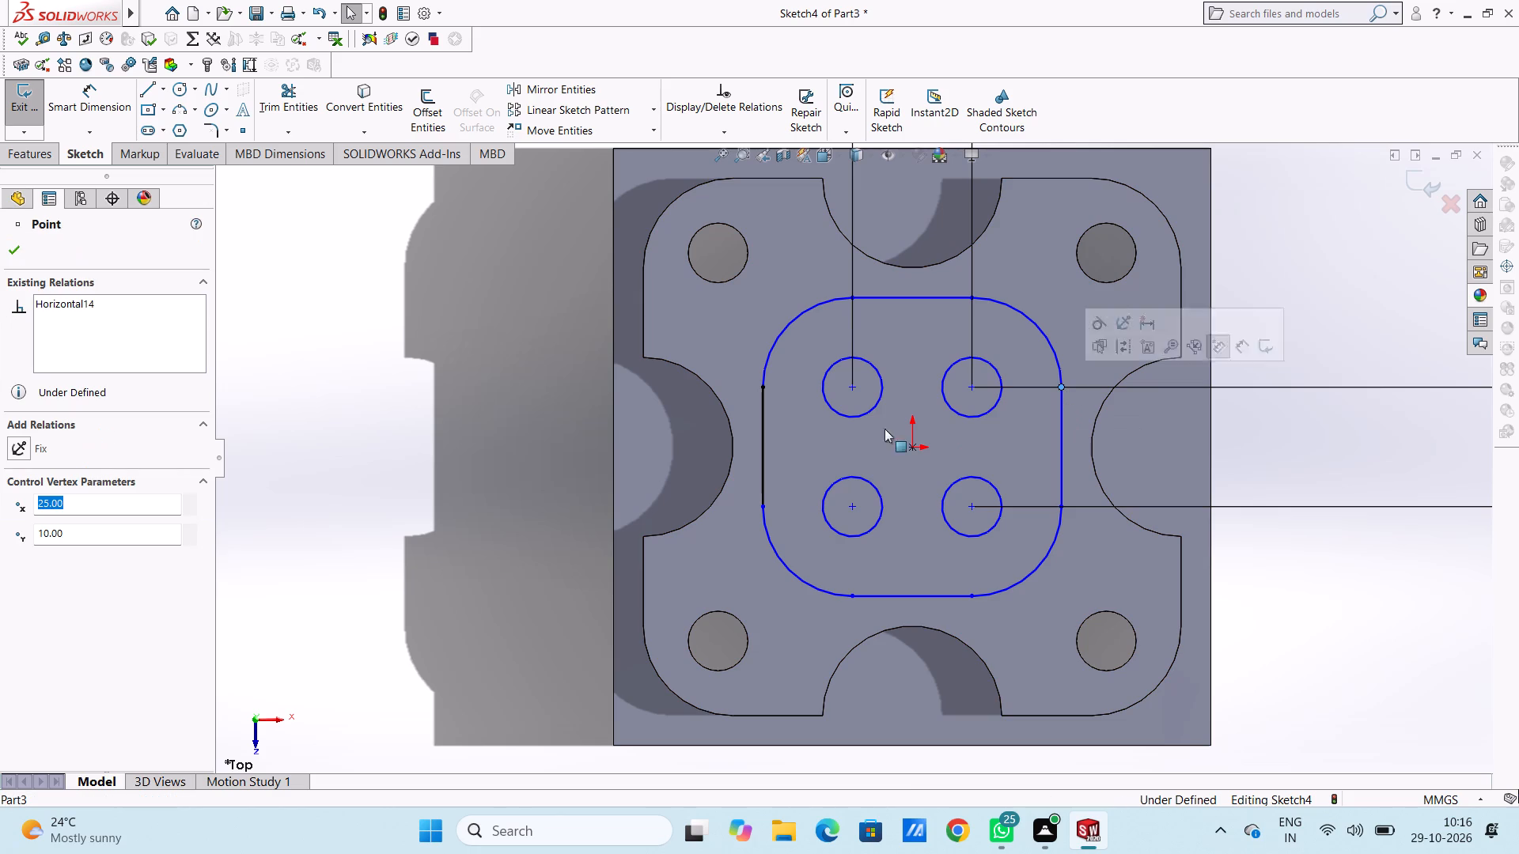
pyautogui.click(17, 444)
pyautogui.click(548, 376)
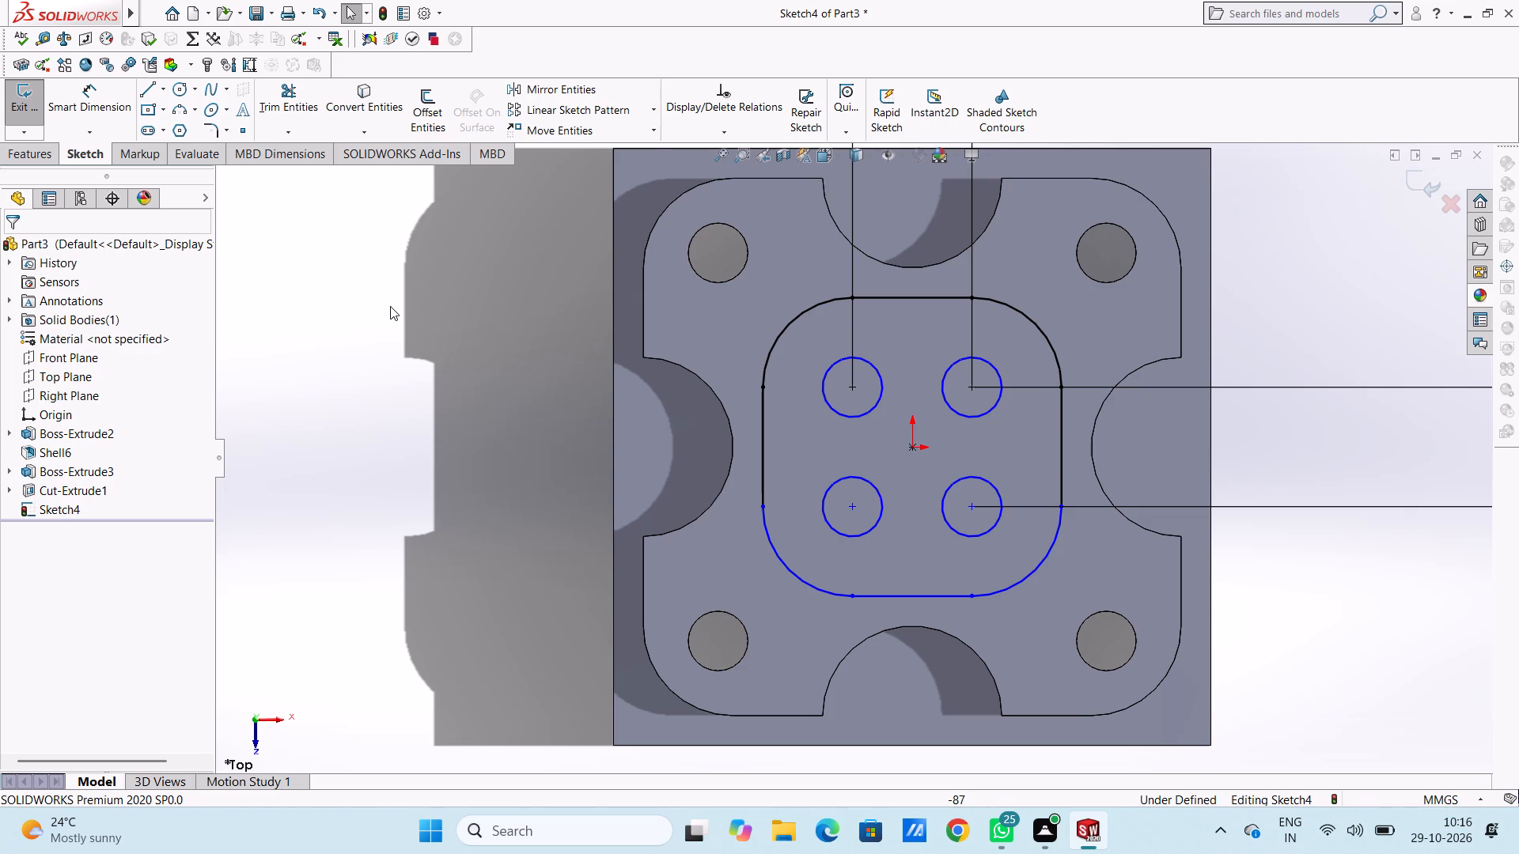
pyautogui.click(852, 596)
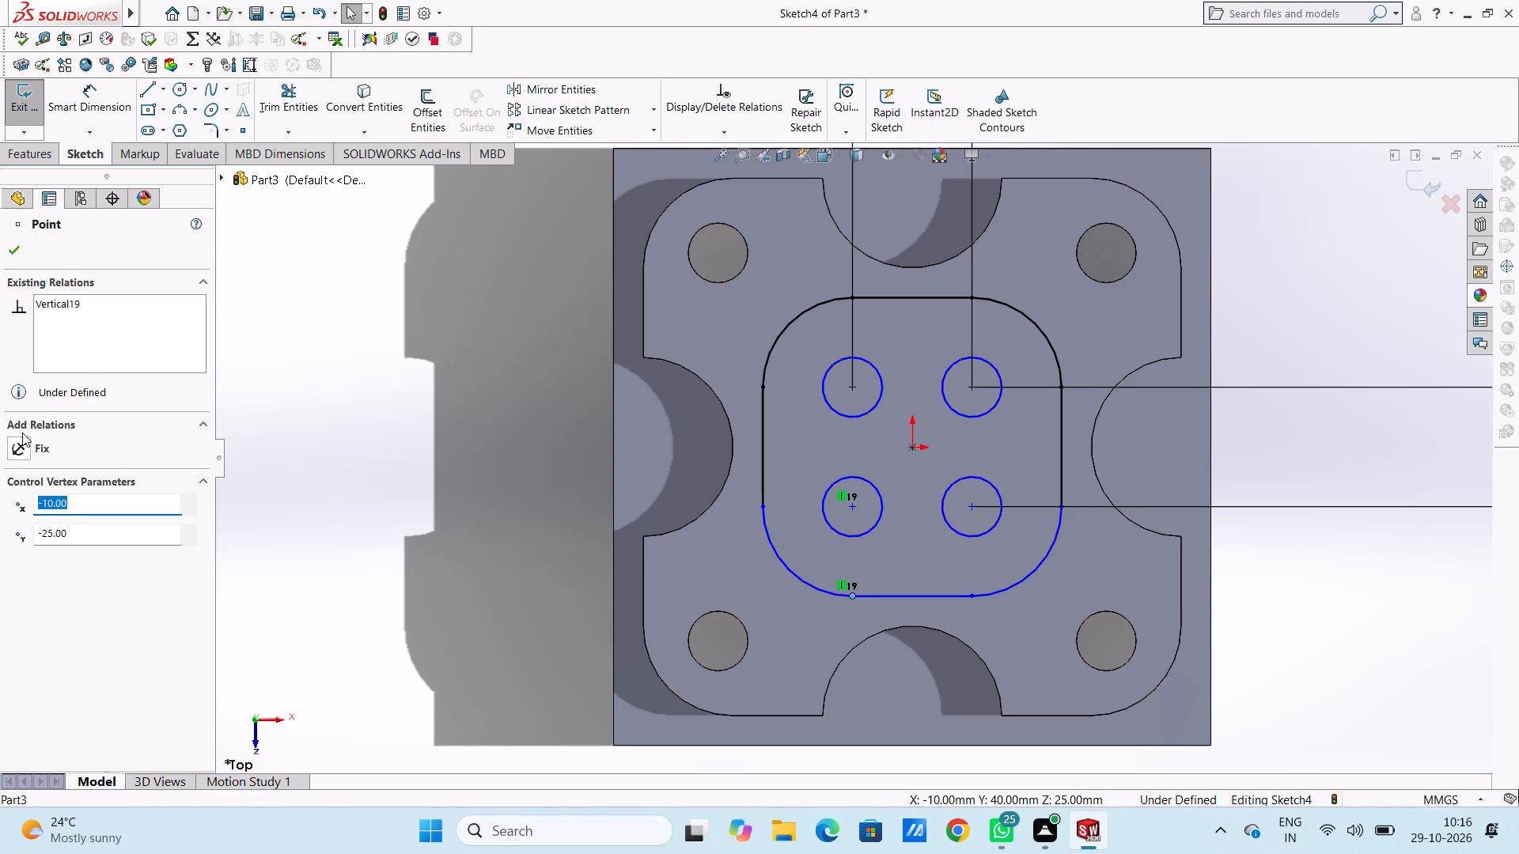
pyautogui.click(13, 445)
pyautogui.click(328, 434)
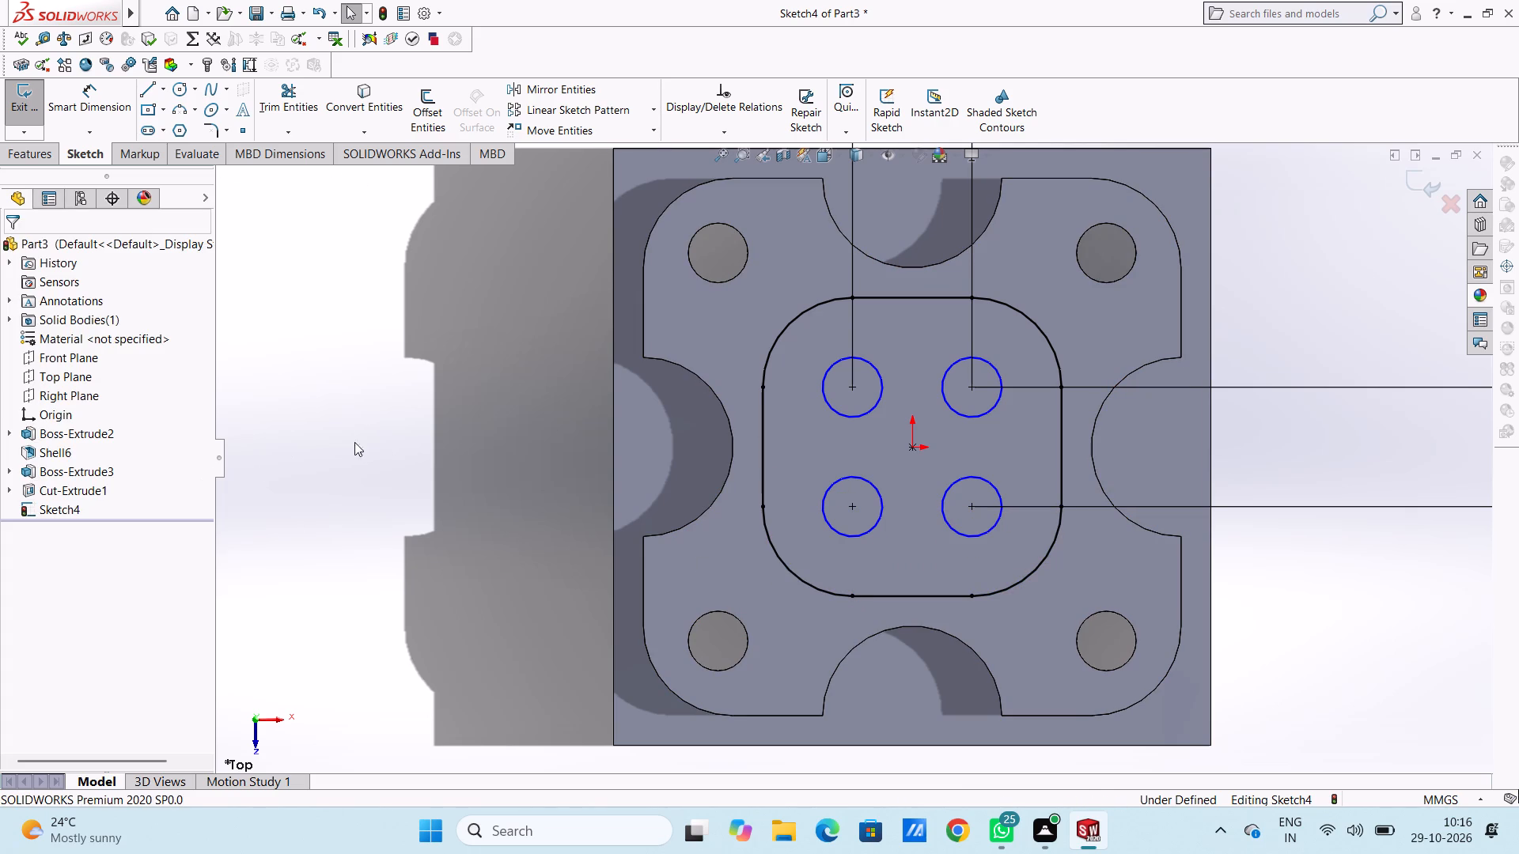
# Dimension the upper-left and upper-right small circles inside the rounded square at 10 mm diameter each.
pyautogui.scroll(4, 593, 439)
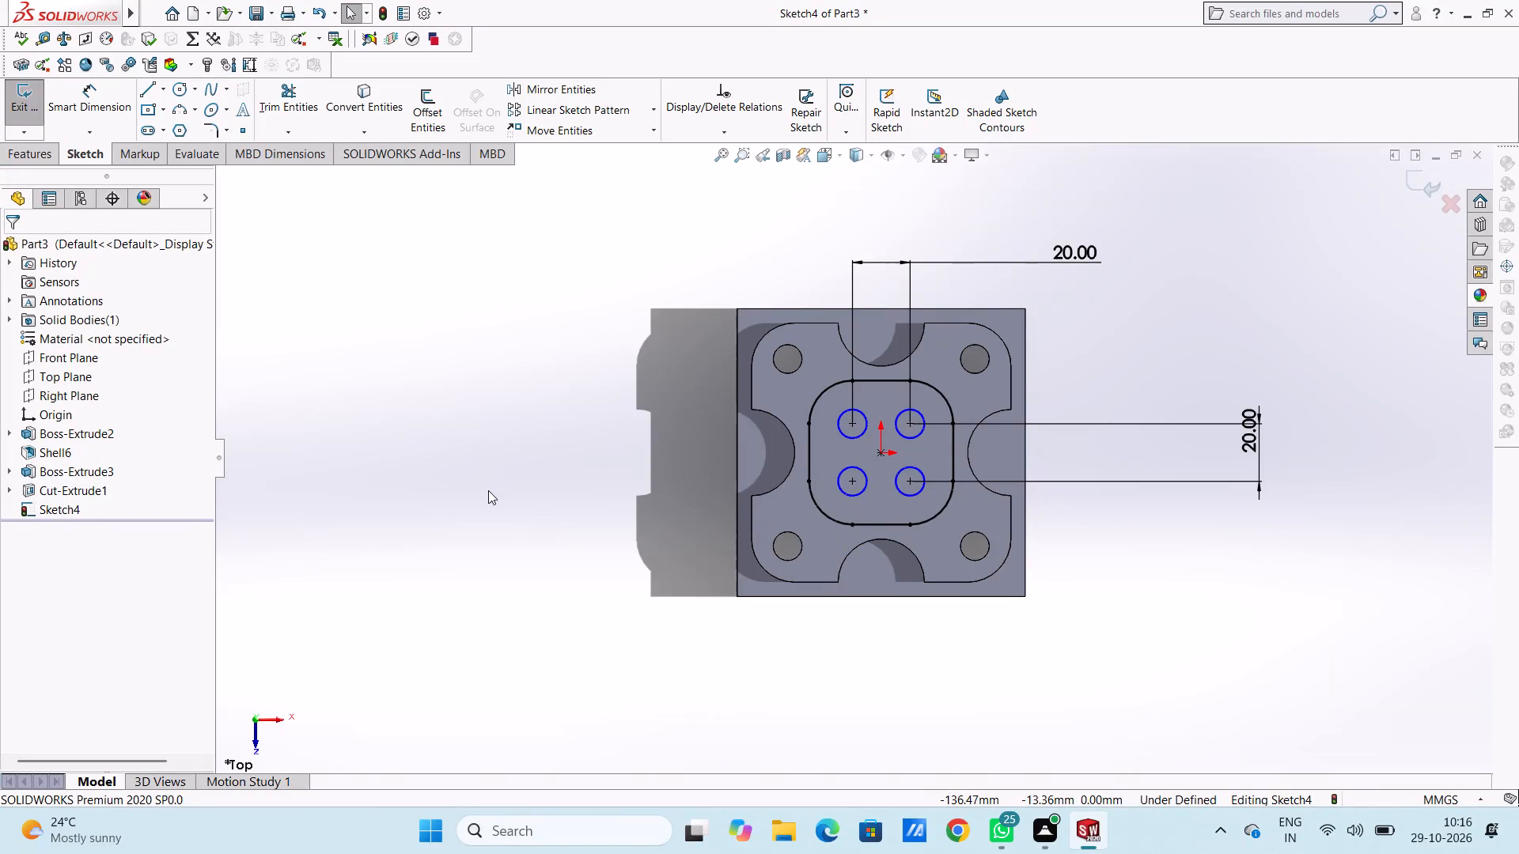
pyautogui.click(105, 96)
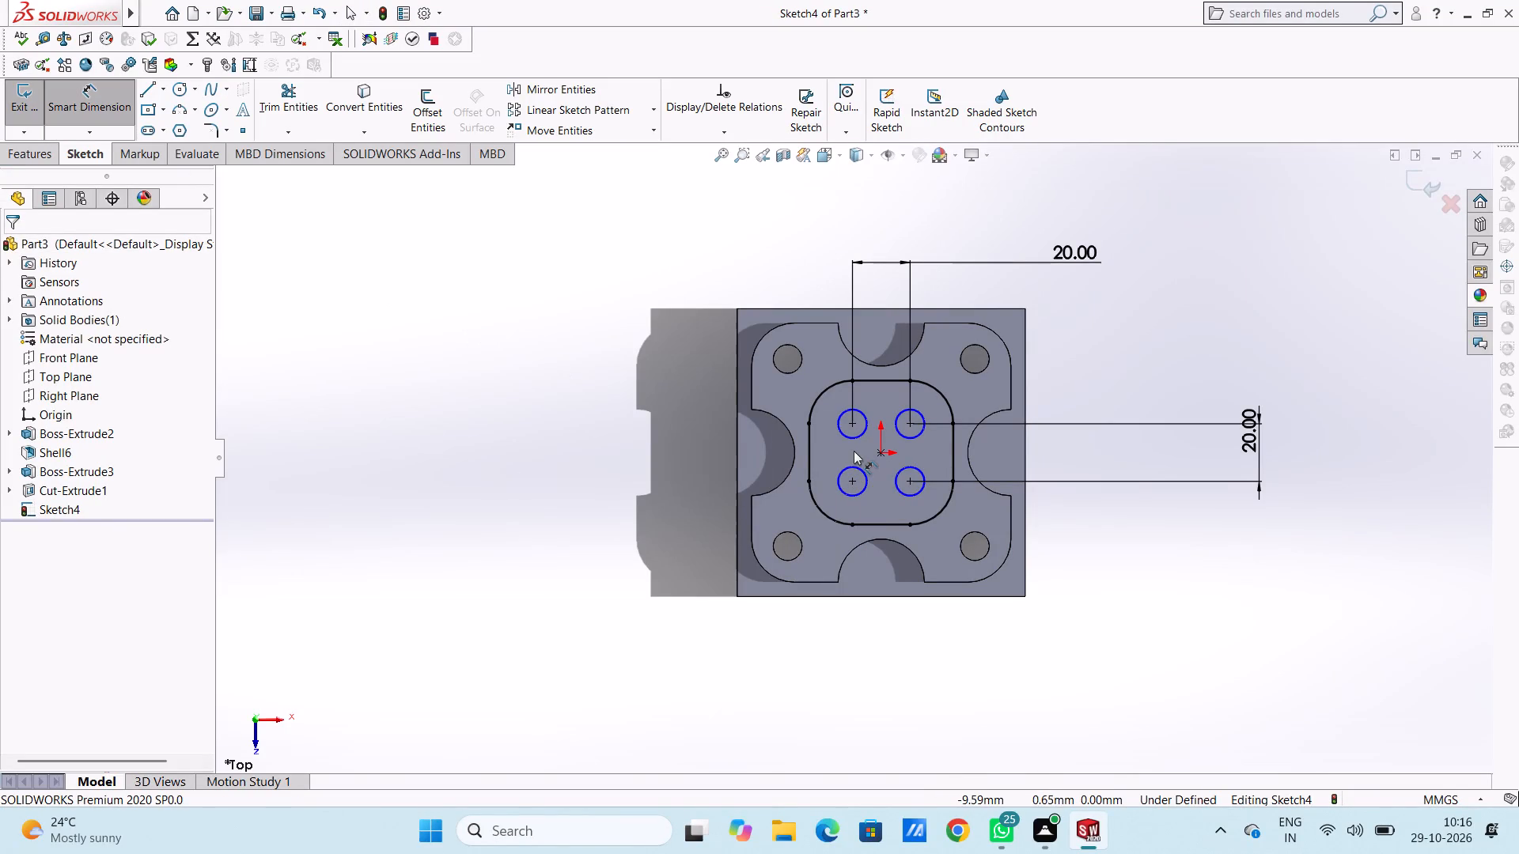
pyautogui.click(848, 442)
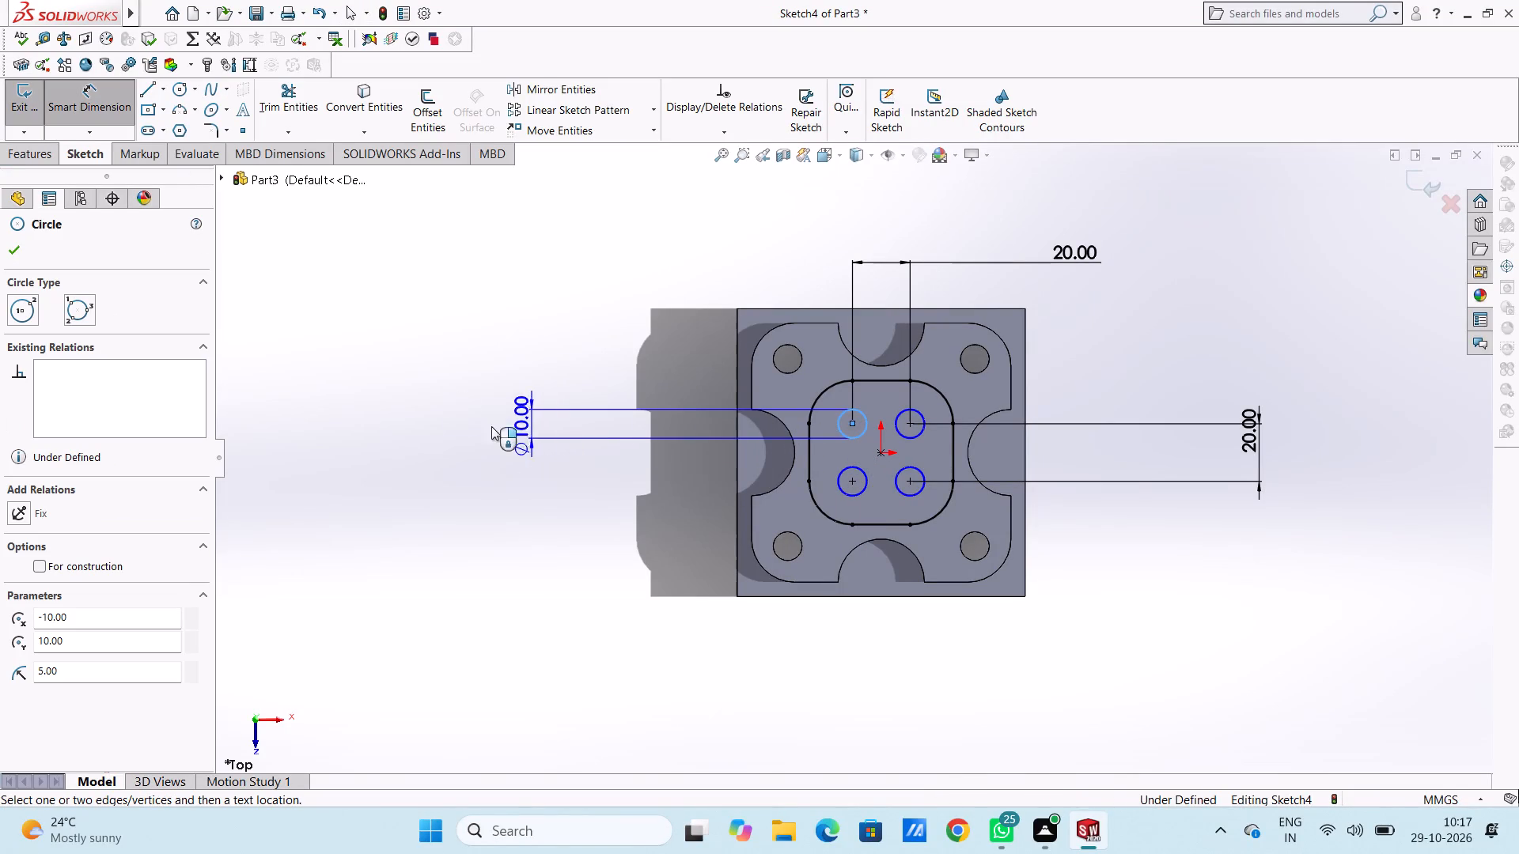
pyautogui.click(407, 481)
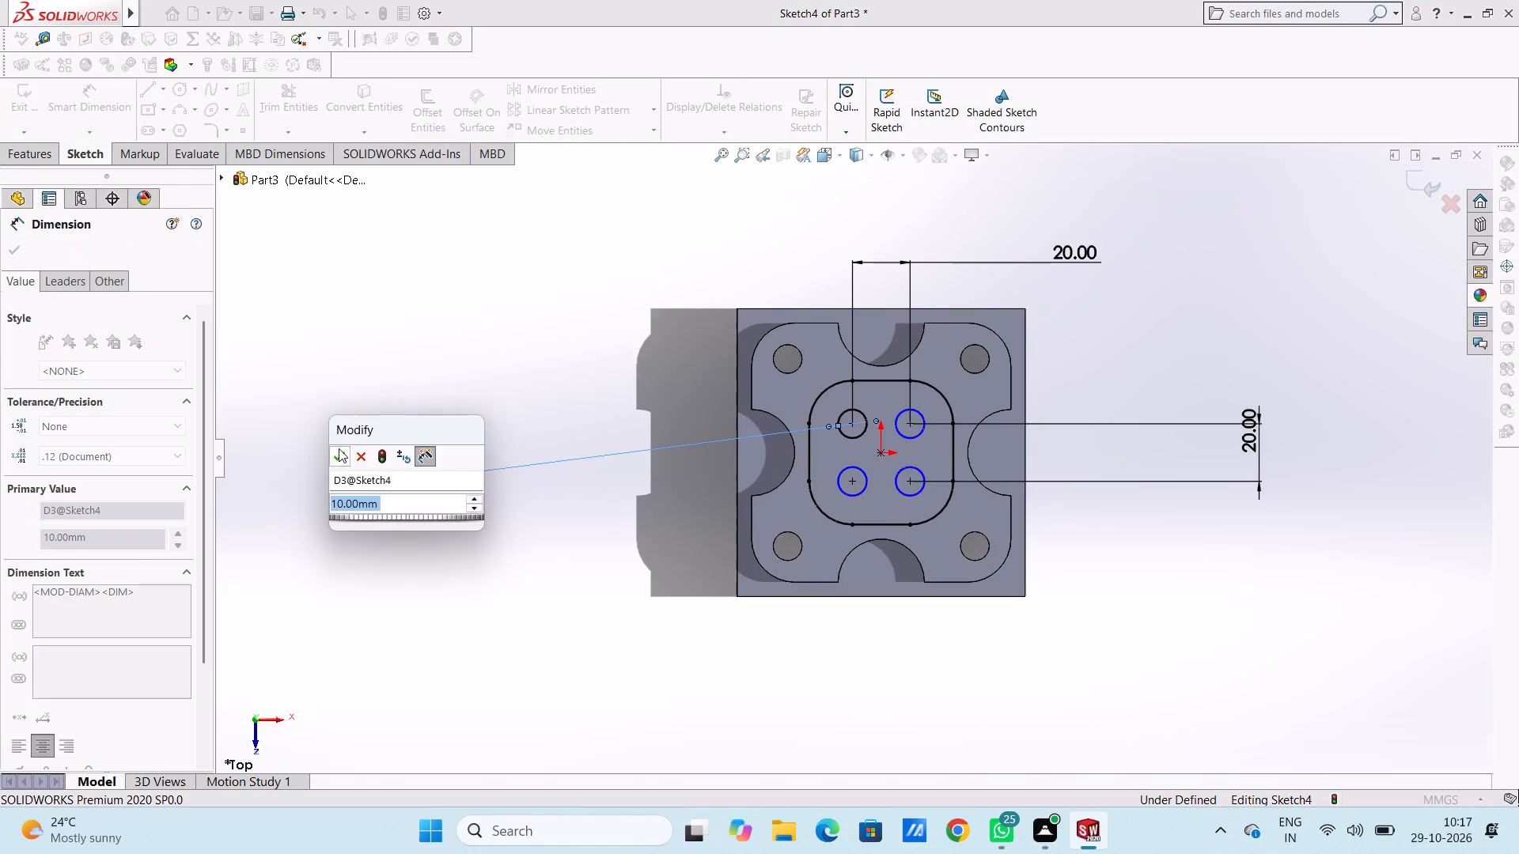
pyautogui.click(340, 445)
pyautogui.click(401, 391)
pyautogui.click(335, 448)
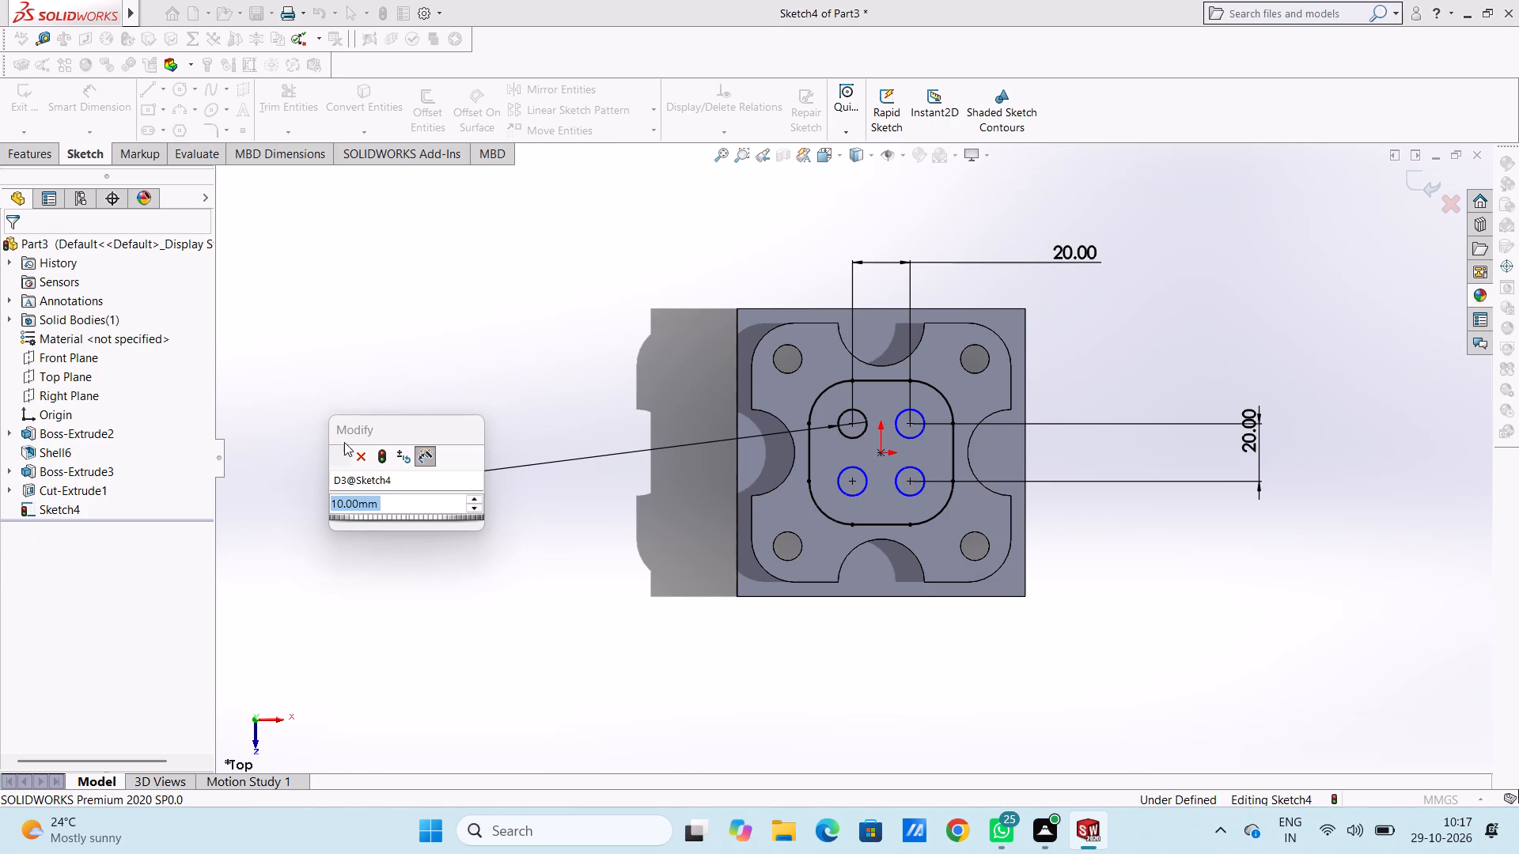
pyautogui.click(490, 380)
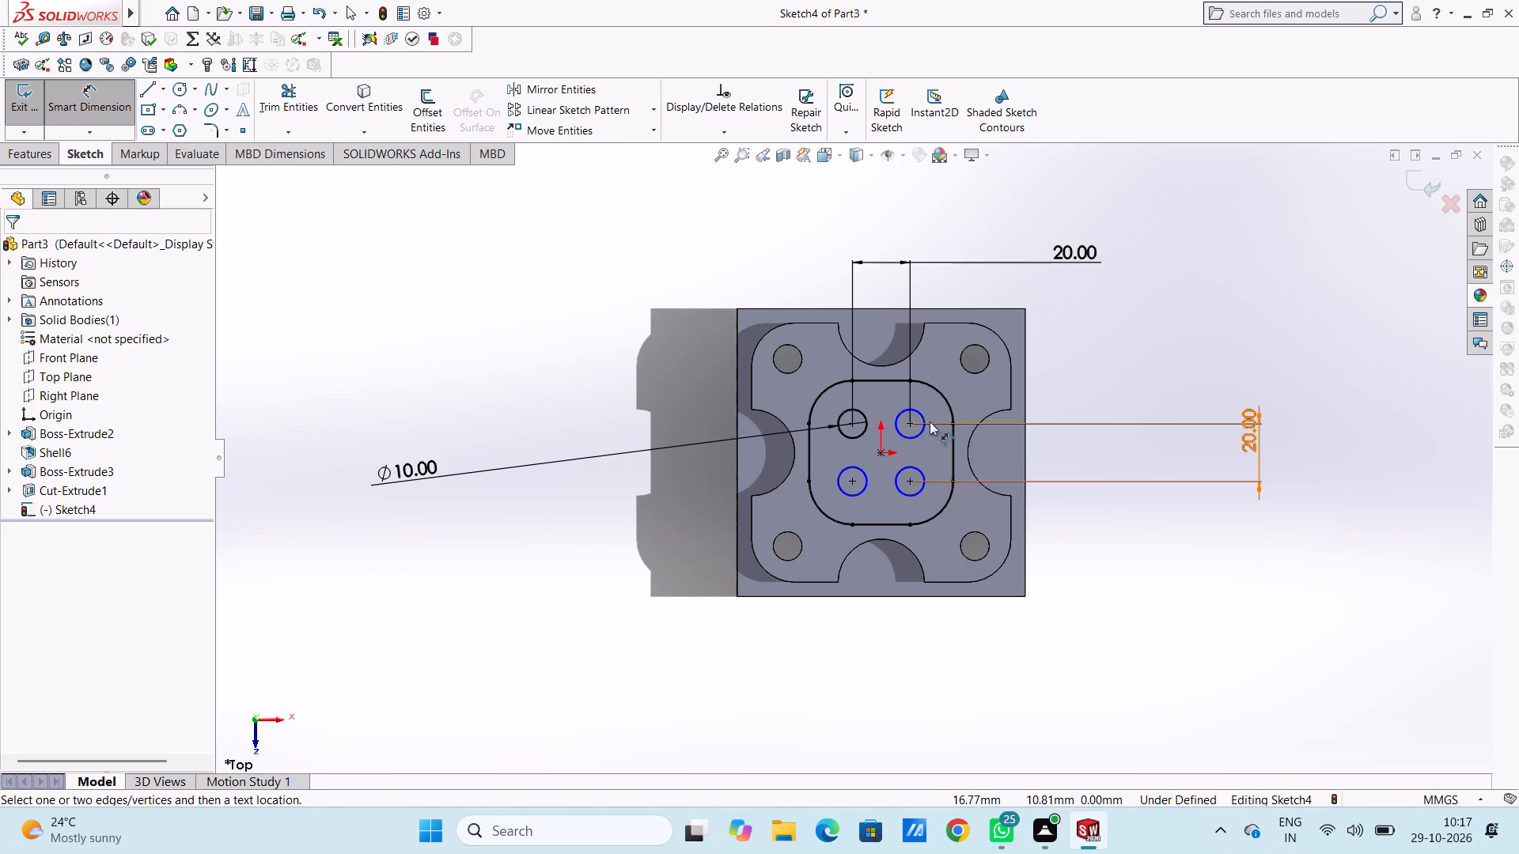
pyautogui.click(919, 419)
pyautogui.click(1205, 322)
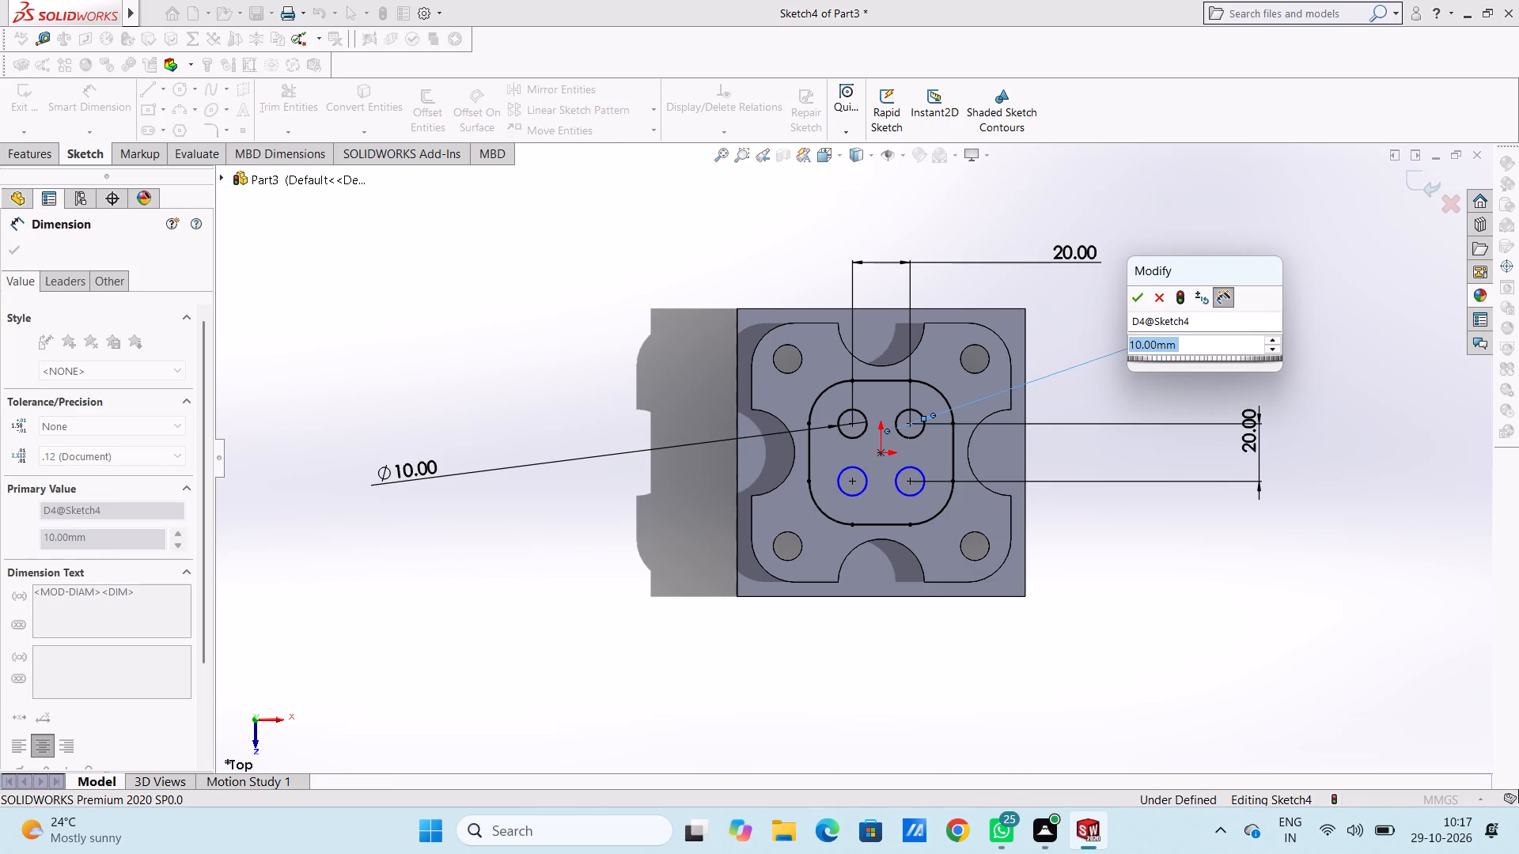
pyautogui.click(1131, 302)
pyautogui.click(1083, 321)
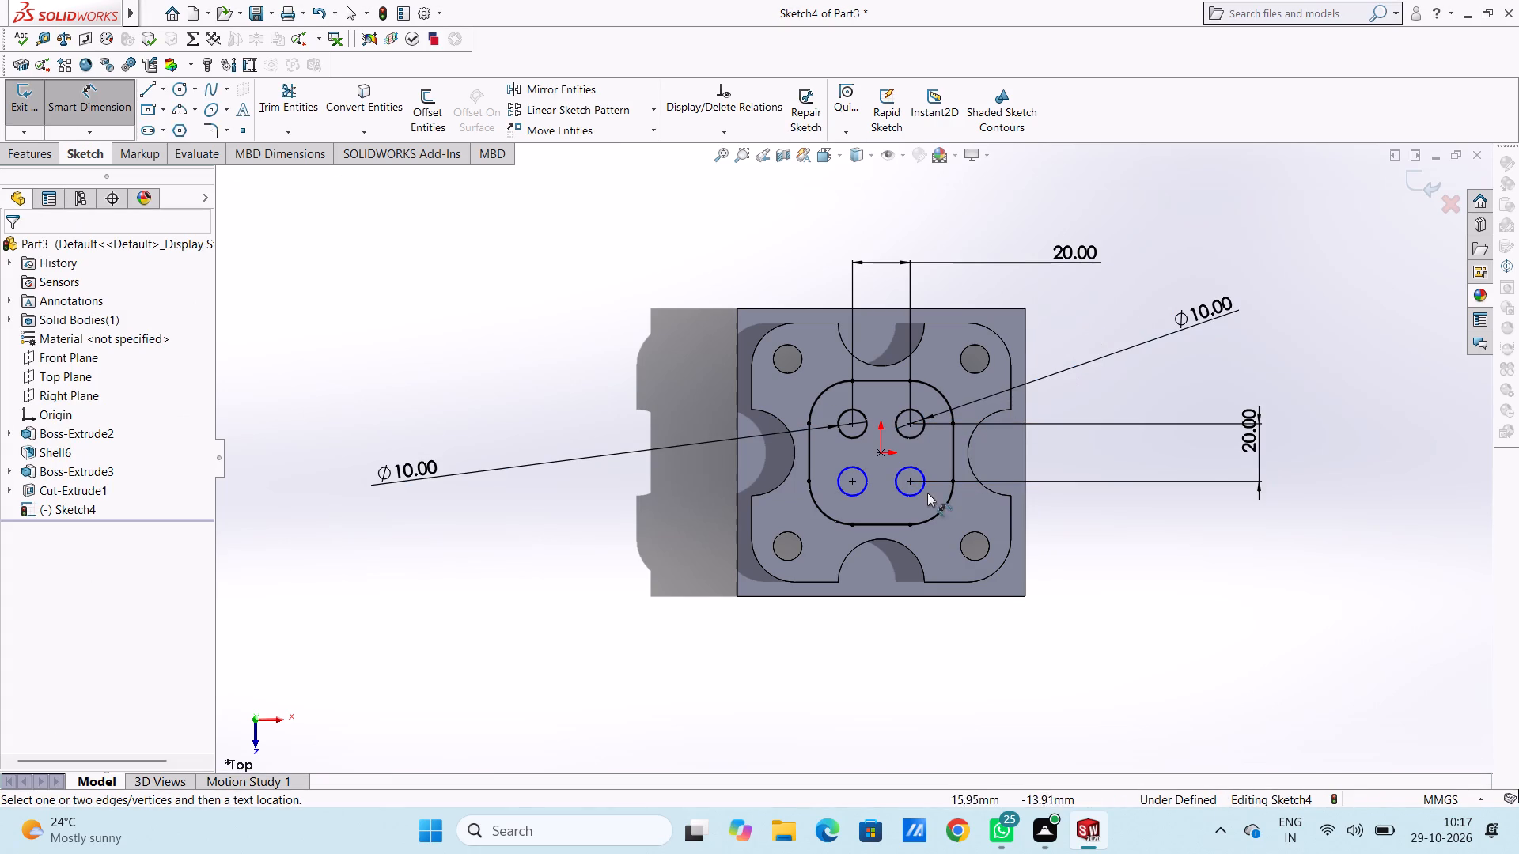
# Dimension the lower-right and lower-left small circles inside the rounded square at 10 mm diameter each.
pyautogui.click(921, 493)
pyautogui.click(1209, 677)
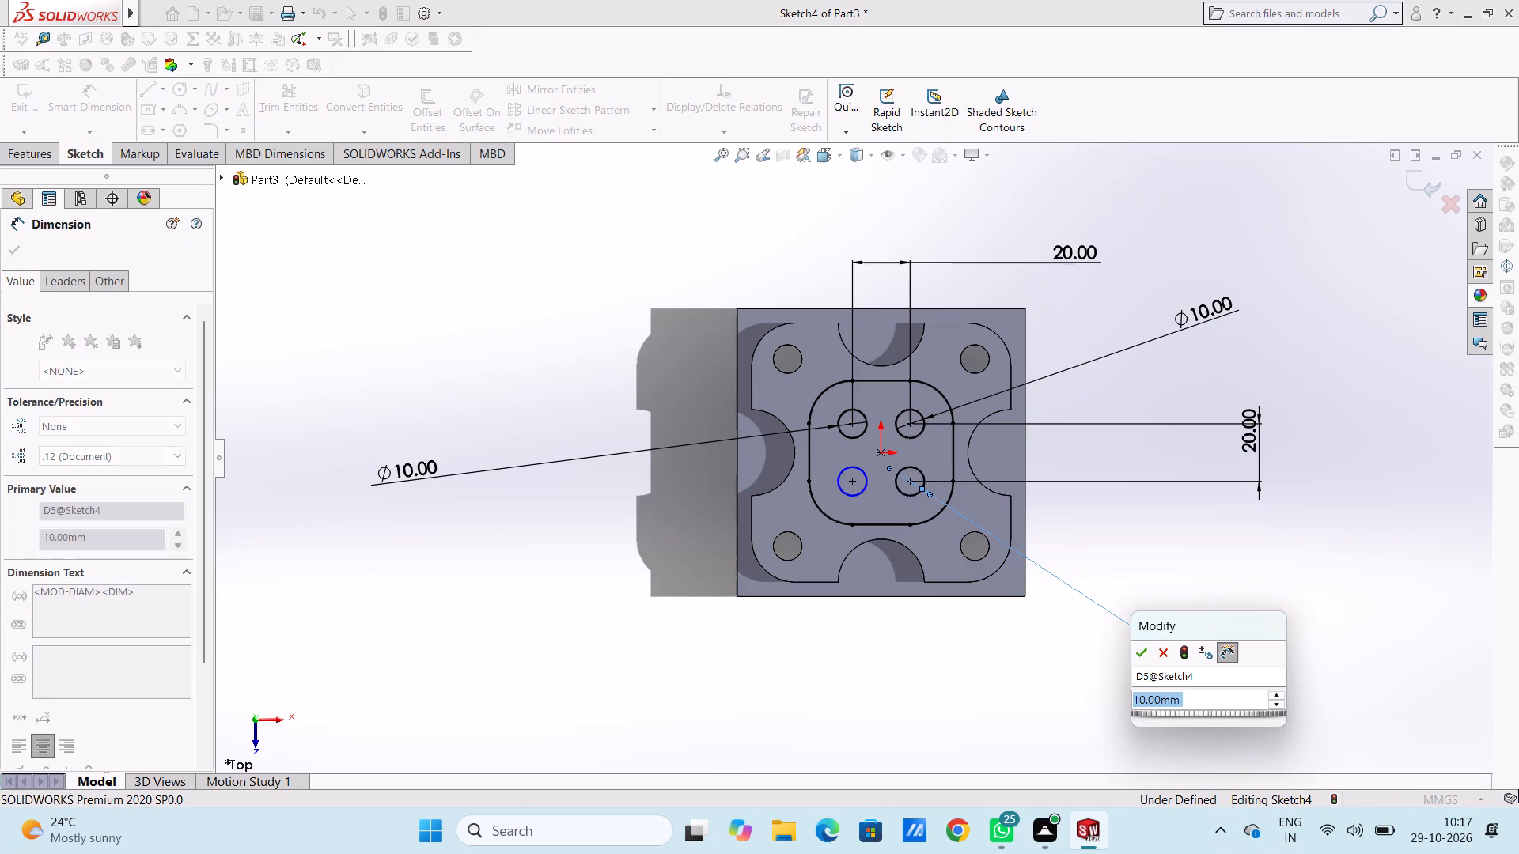
pyautogui.click(1142, 657)
pyautogui.click(1157, 609)
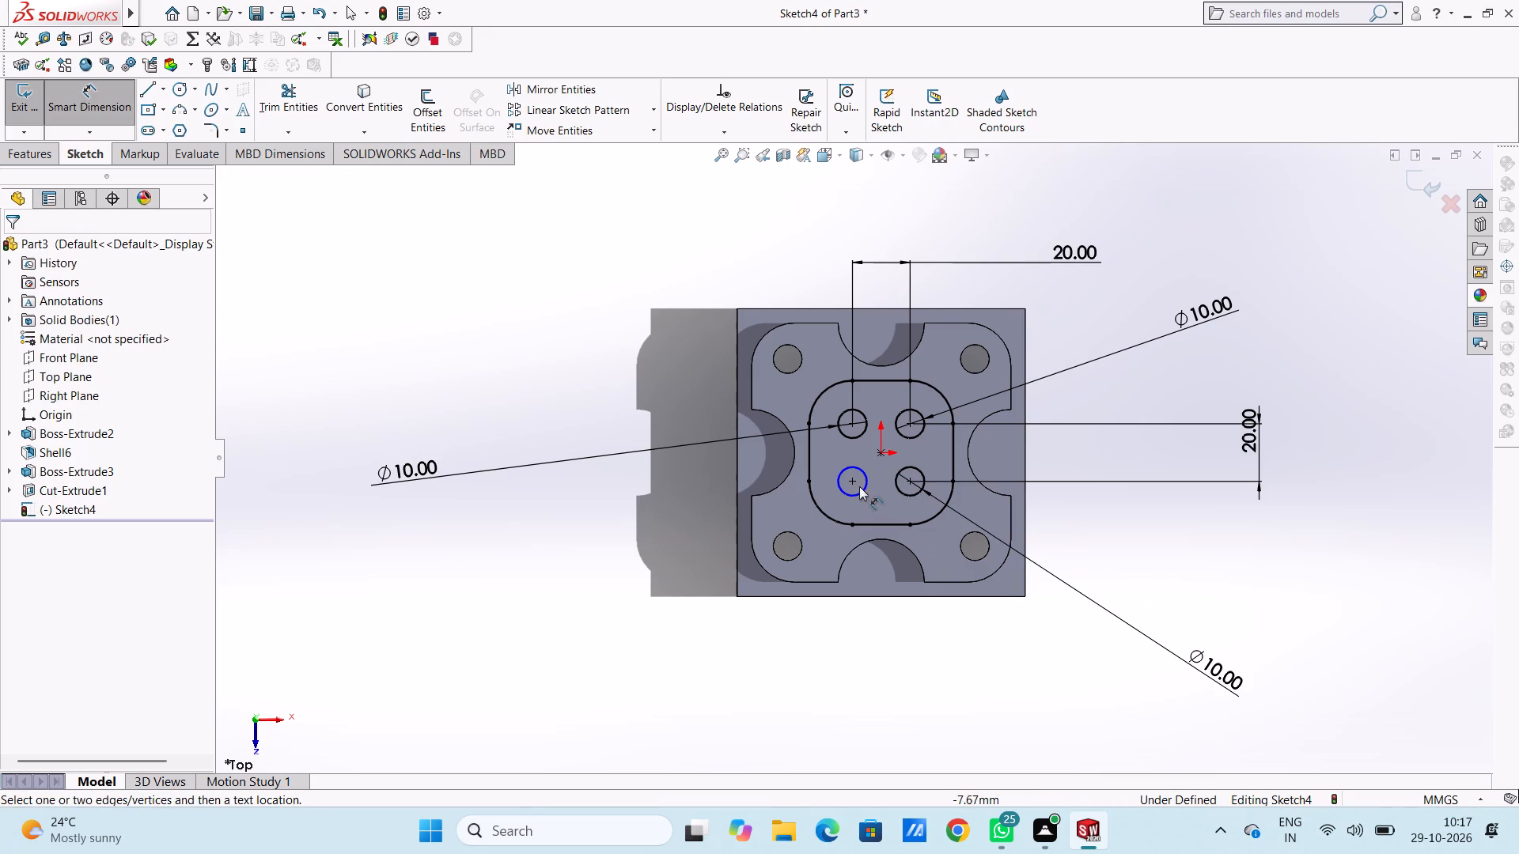
pyautogui.click(861, 497)
pyautogui.click(610, 591)
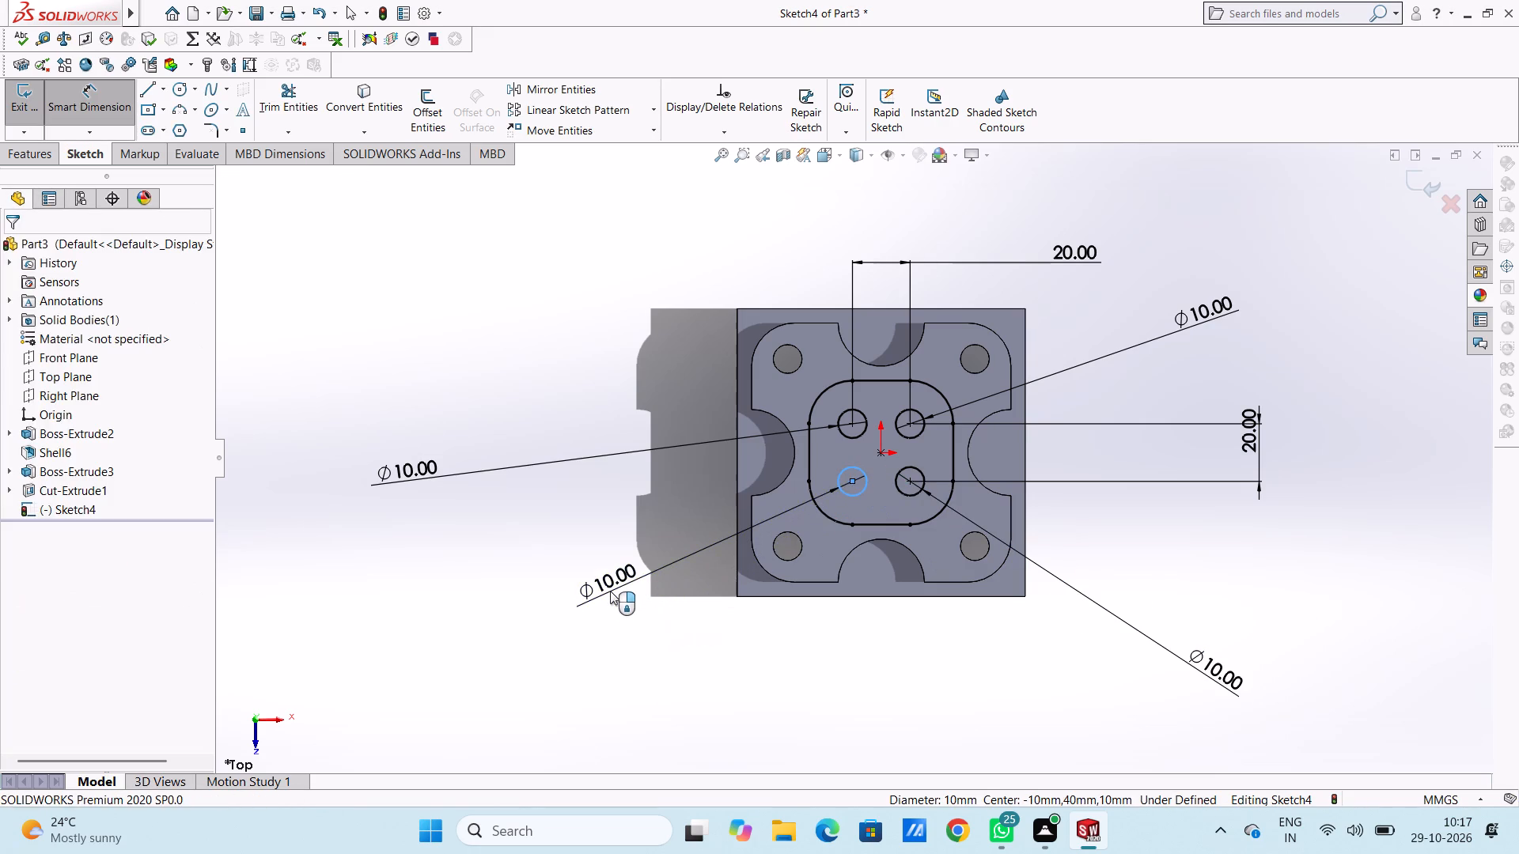
pyautogui.click(550, 568)
pyautogui.click(544, 561)
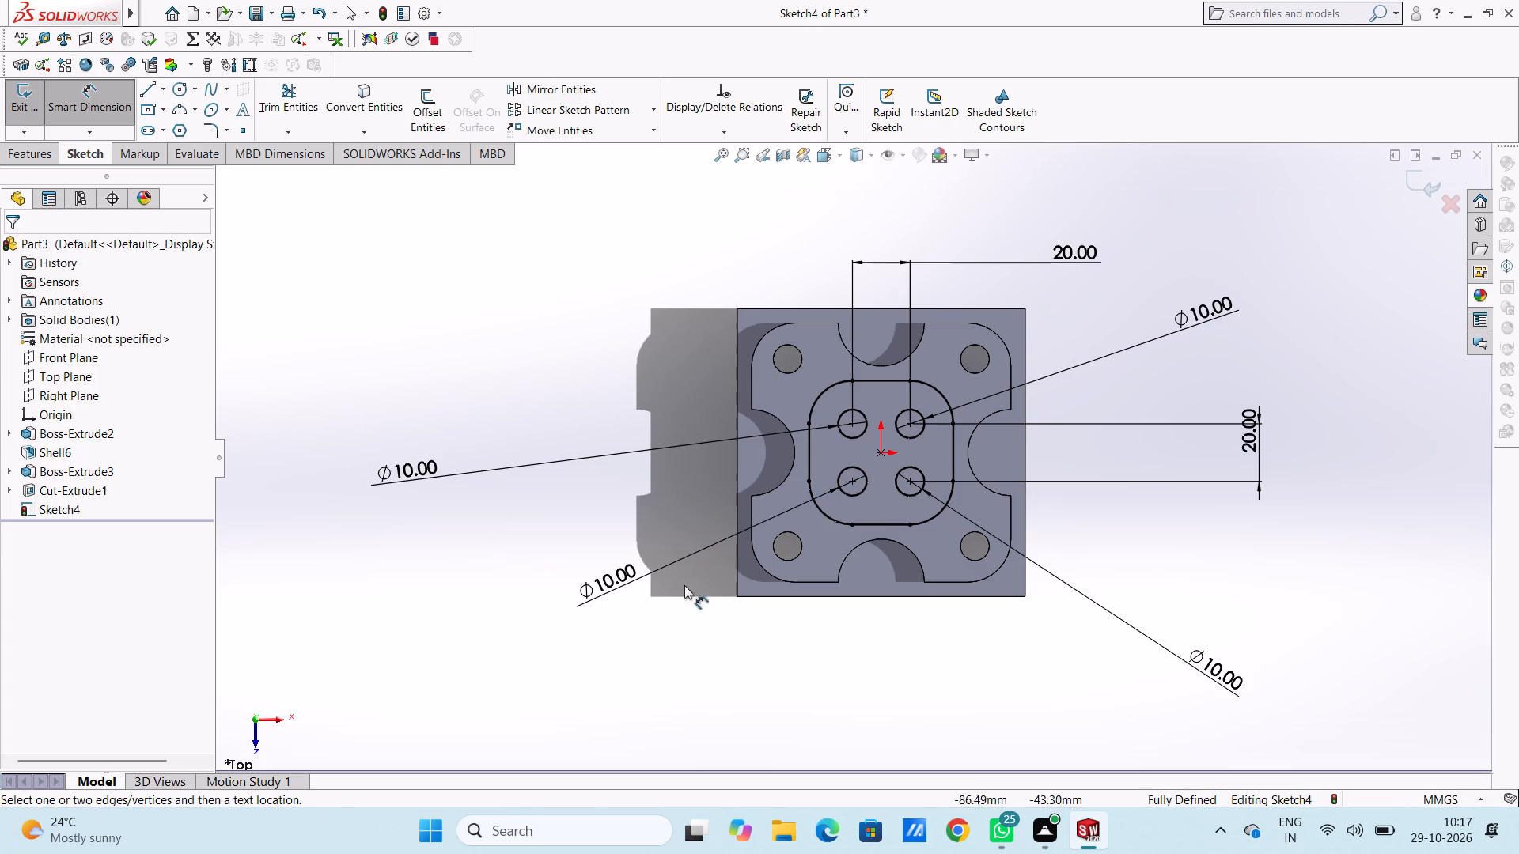
# Extrude the rounded-square profile with its four circular openings as a blind 10 mm boss, merged with the notched plate.
pyautogui.moveTo(899, 681); pyautogui.dragTo(801, 647, button='middle')
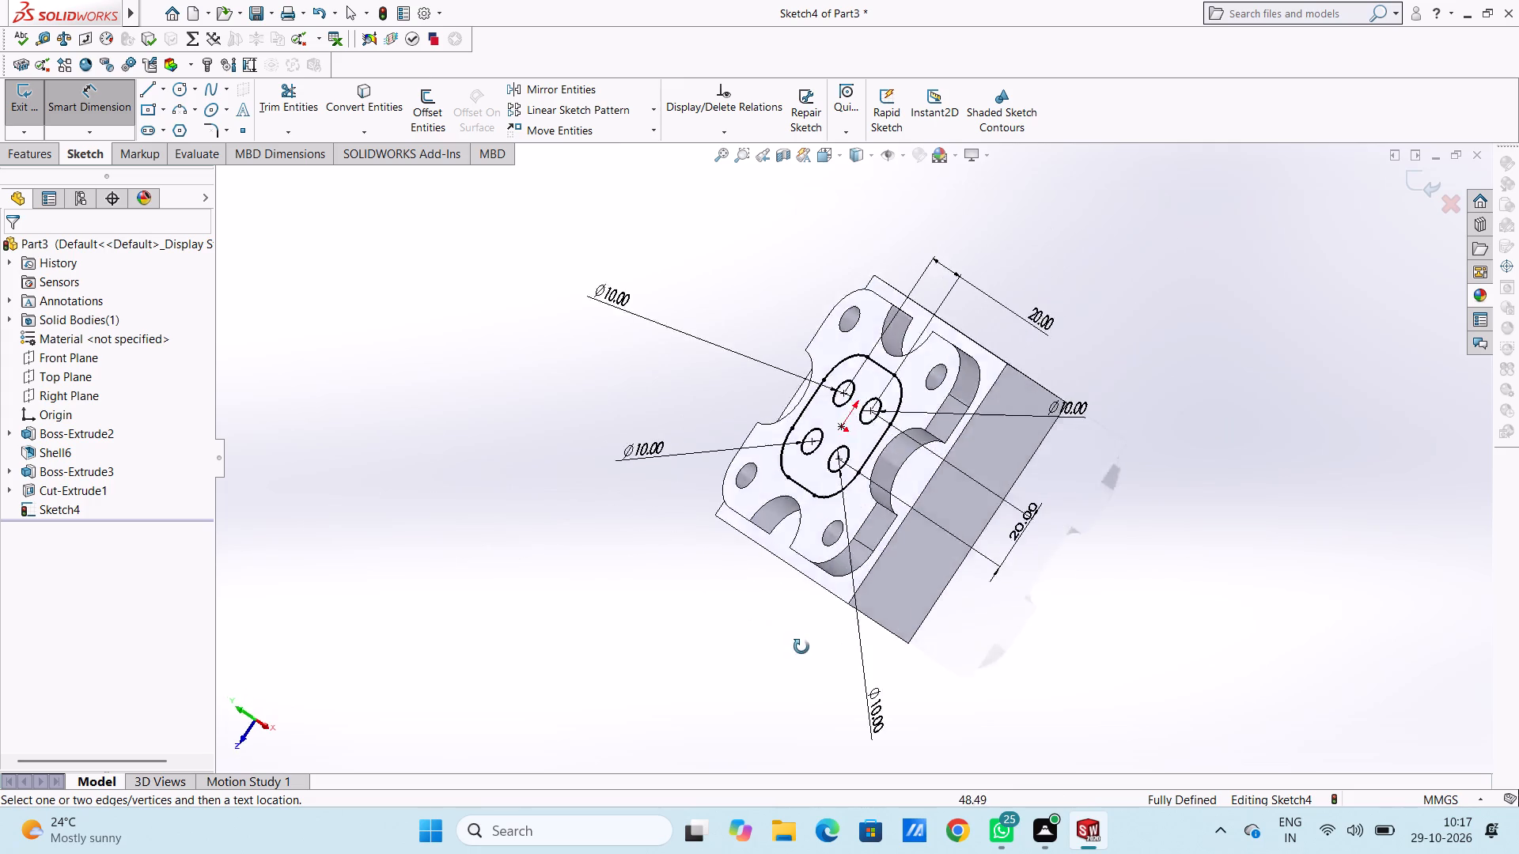
pyautogui.moveTo(801, 647); pyautogui.dragTo(830, 637, button='middle')
pyautogui.moveTo(835, 583); pyautogui.dragTo(846, 573, button='middle')
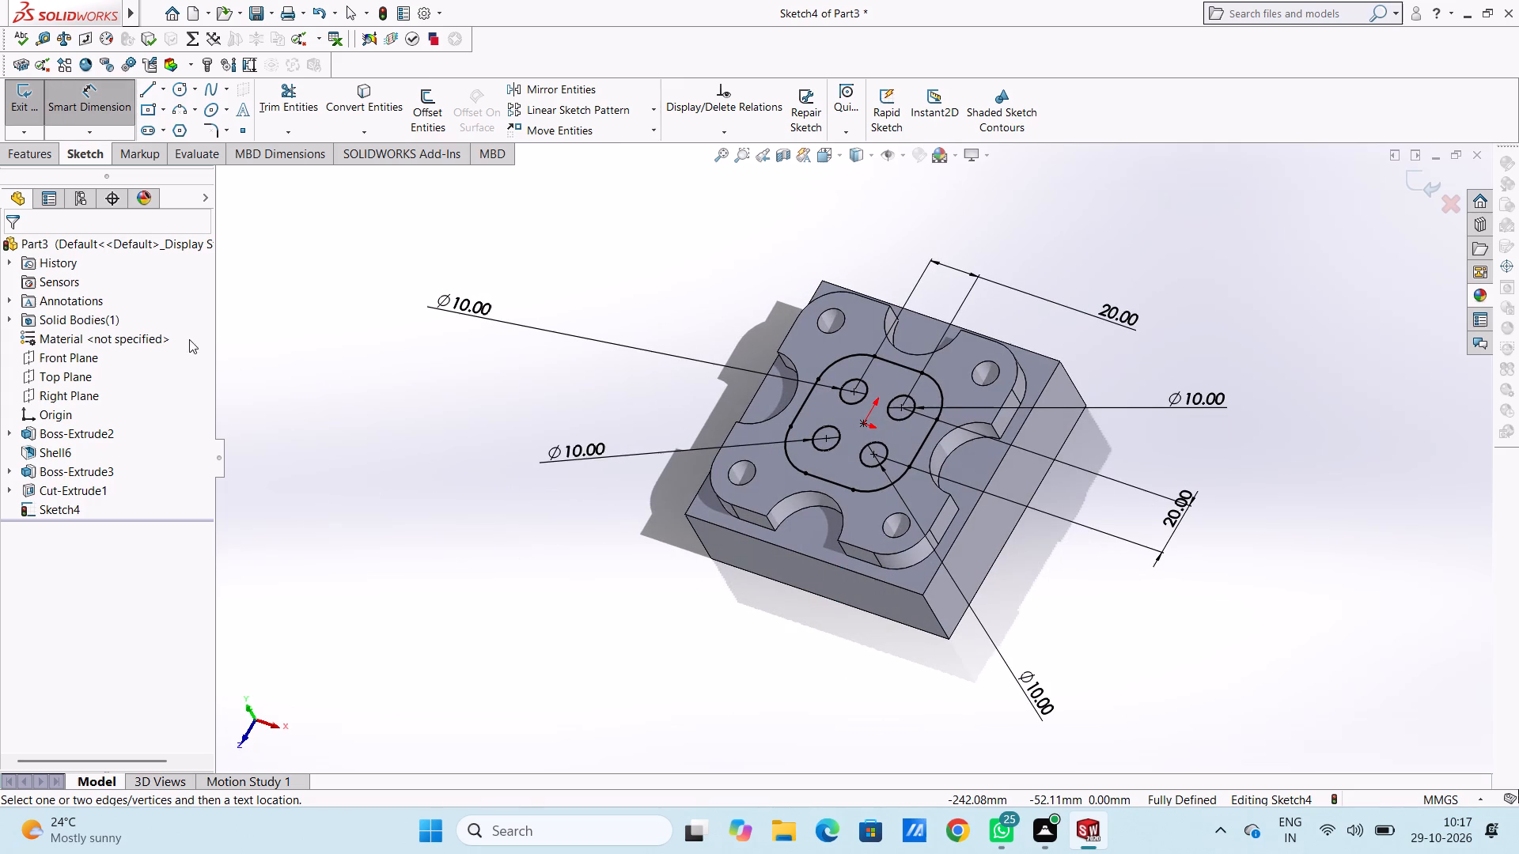
pyautogui.click(91, 111)
pyautogui.click(41, 153)
pyautogui.click(25, 115)
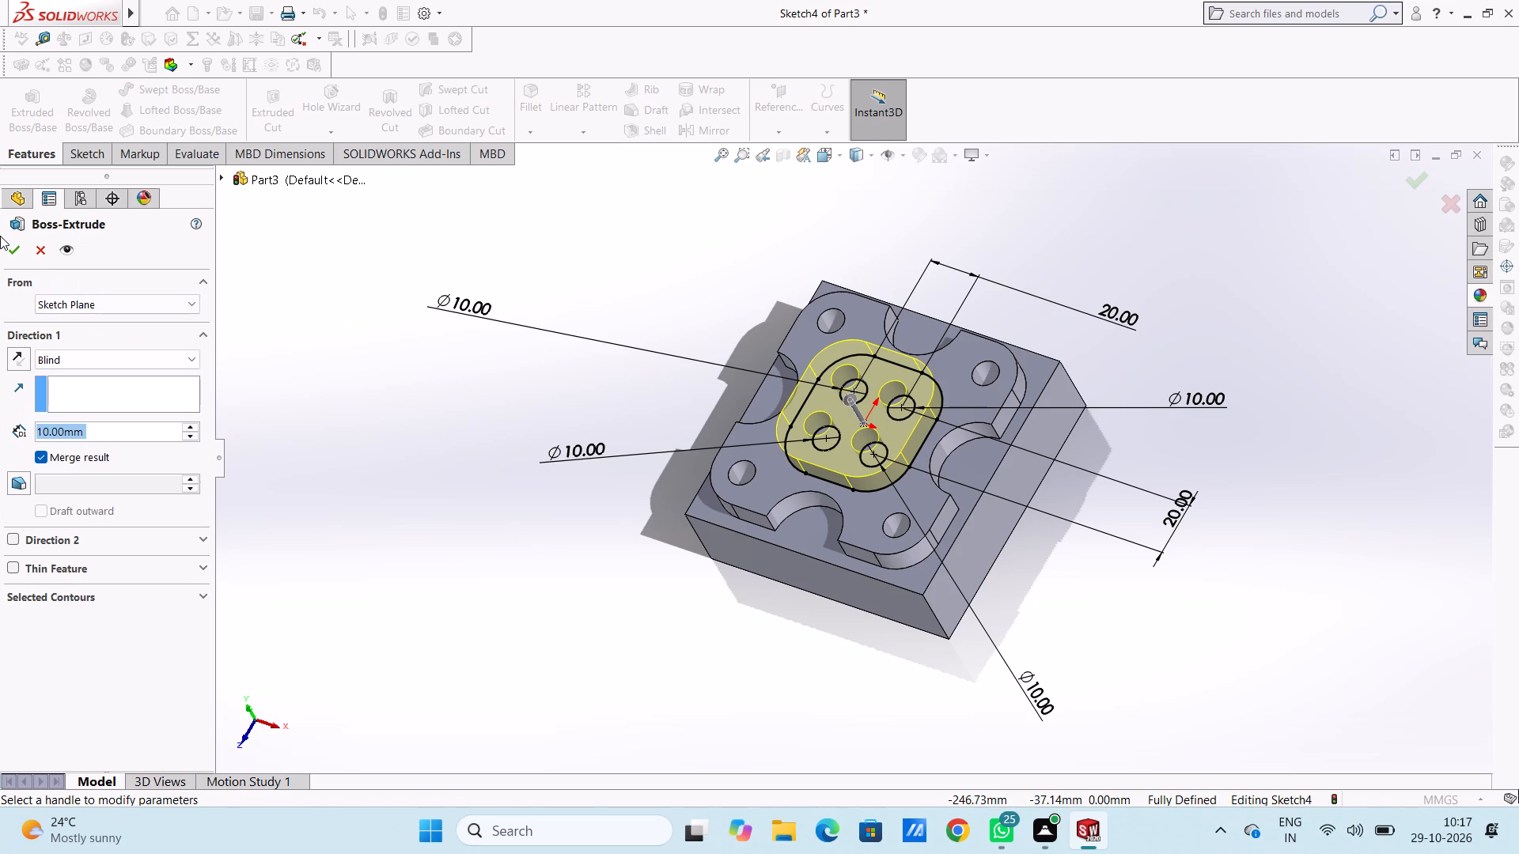
pyautogui.click(12, 255)
pyautogui.click(312, 355)
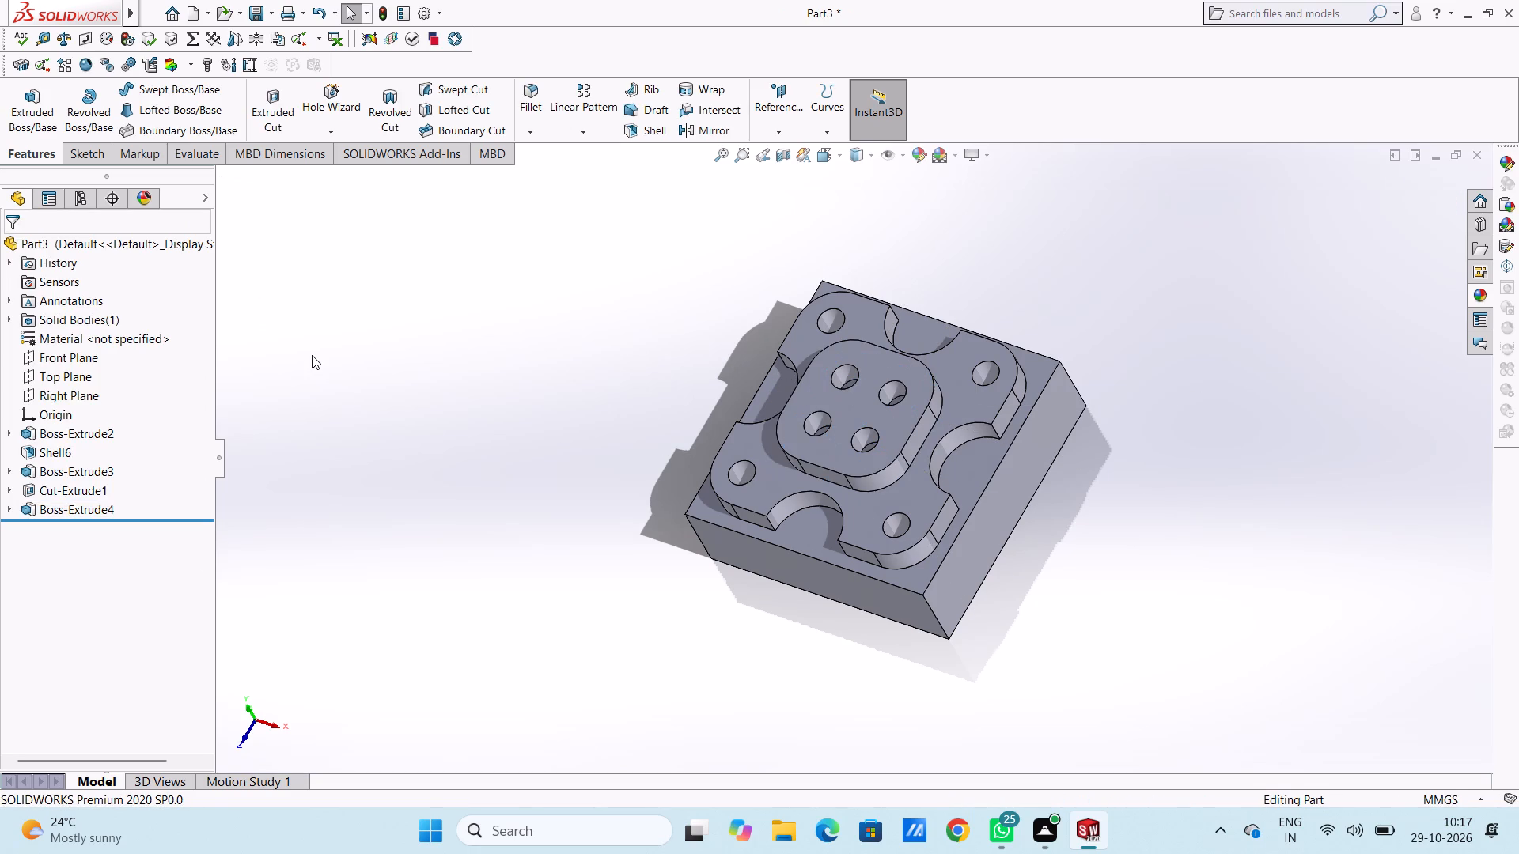
# Examine the raised rounded-square boss and its four holes from several angles and from the top.
pyautogui.moveTo(392, 345); pyautogui.dragTo(385, 402, button='middle')
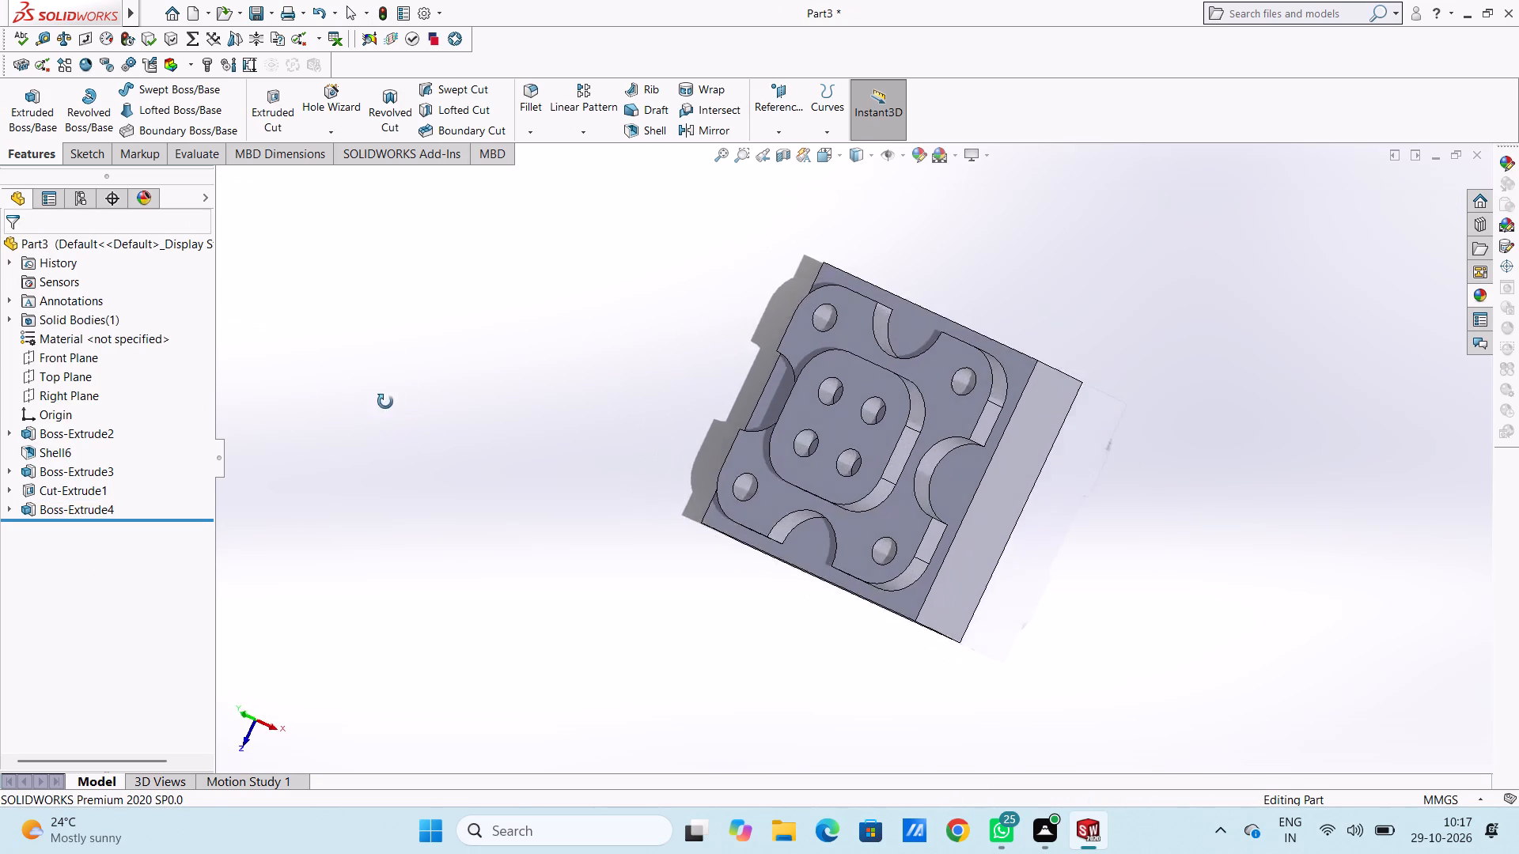
pyautogui.moveTo(385, 402); pyautogui.dragTo(475, 418, button='middle')
pyautogui.moveTo(460, 372); pyautogui.dragTo(376, 470, button='middle')
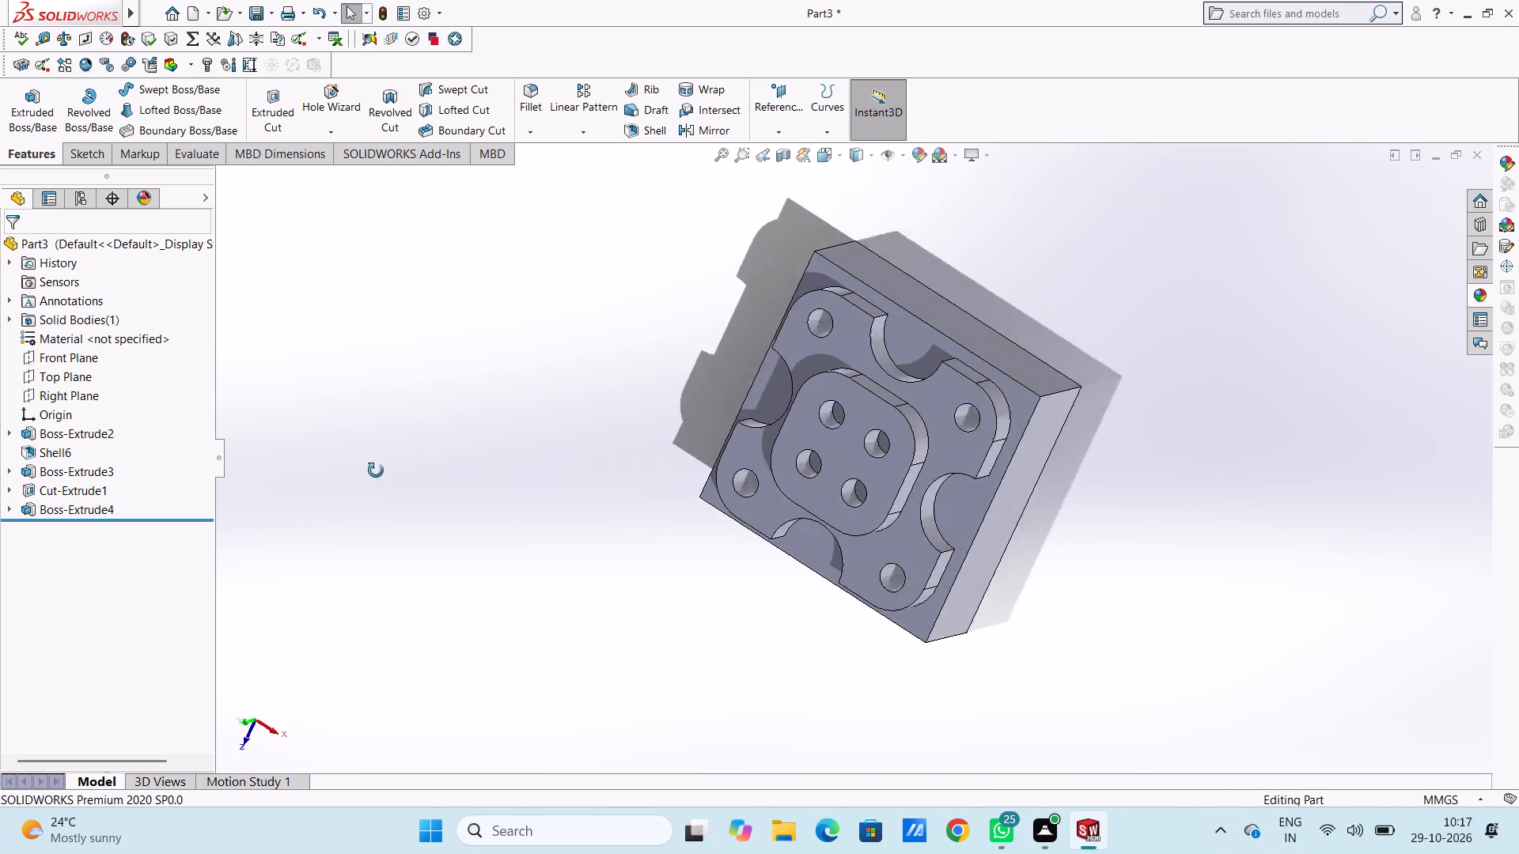
pyautogui.moveTo(376, 470); pyautogui.dragTo(380, 351, button='middle')
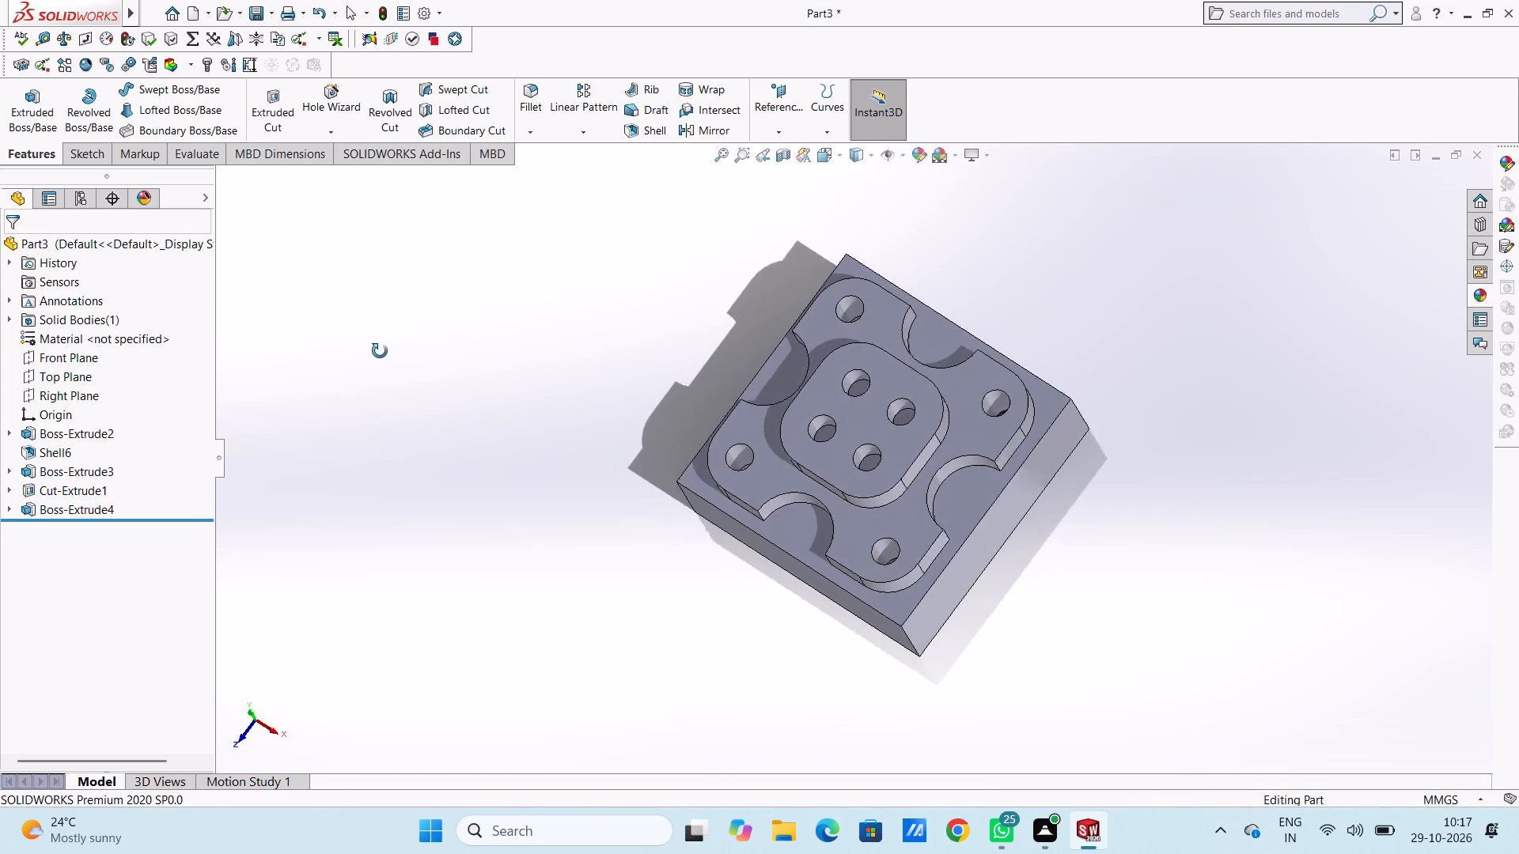
pyautogui.moveTo(380, 351); pyautogui.dragTo(365, 321, button='middle')
pyautogui.moveTo(364, 320); pyautogui.dragTo(381, 330, button='middle')
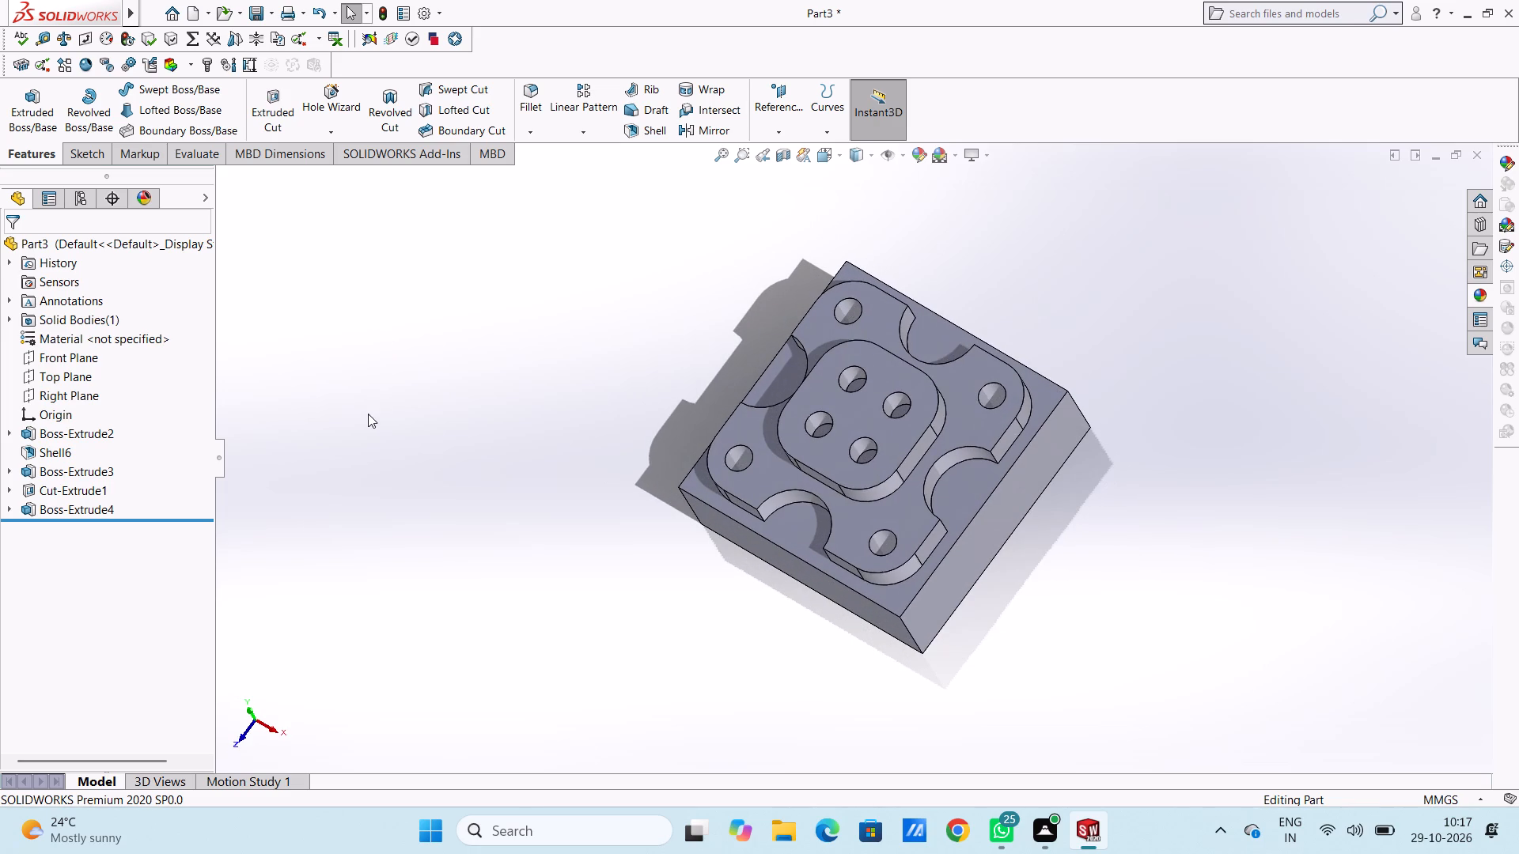
pyautogui.hotkey('ctrl', '5')
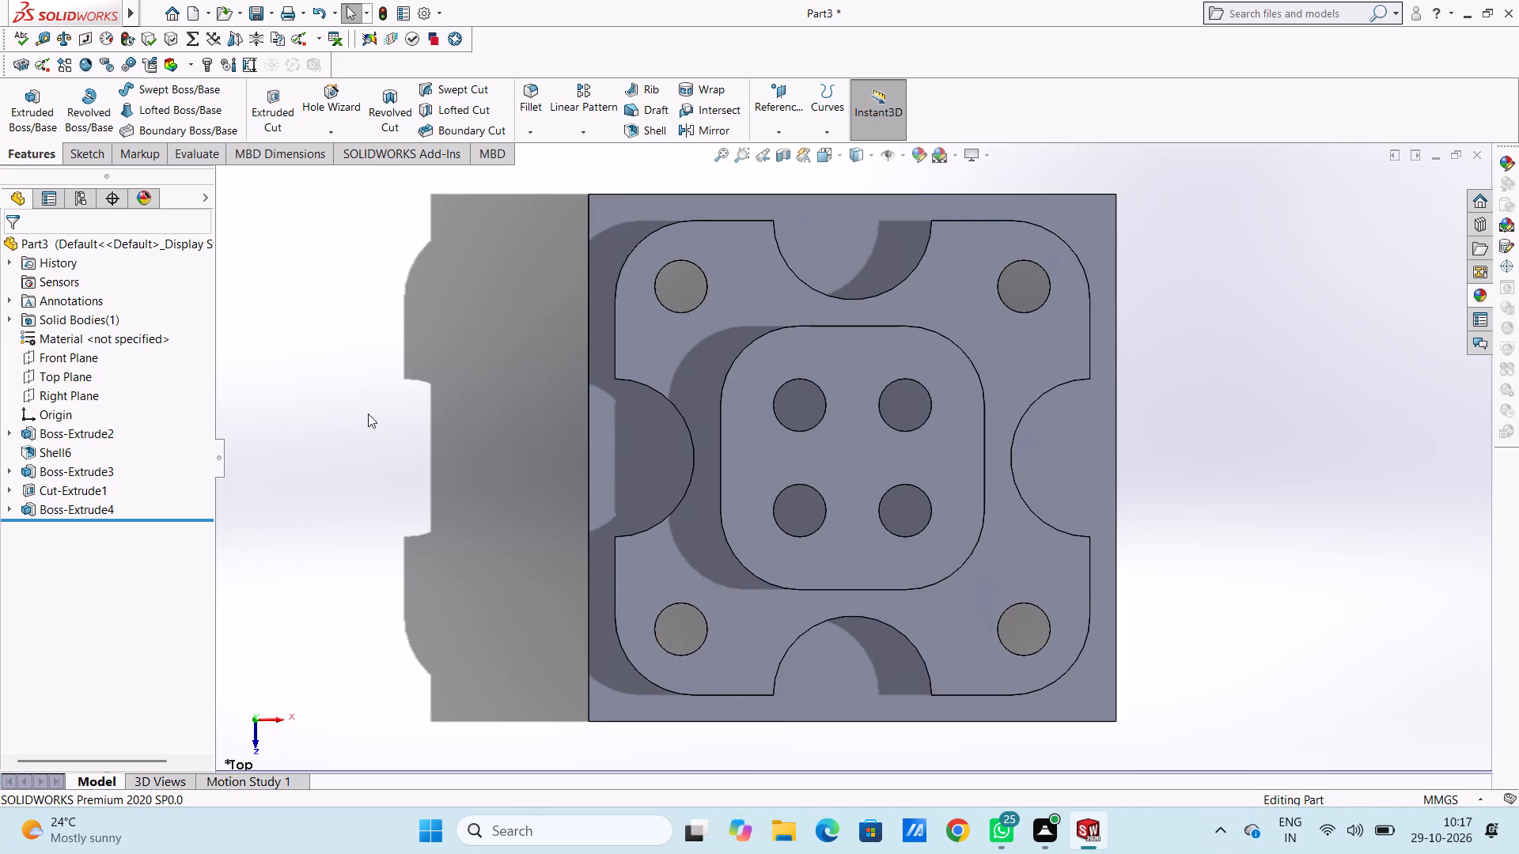
pyautogui.scroll(5, 784, 494)
pyautogui.scroll(-3, 860, 497)
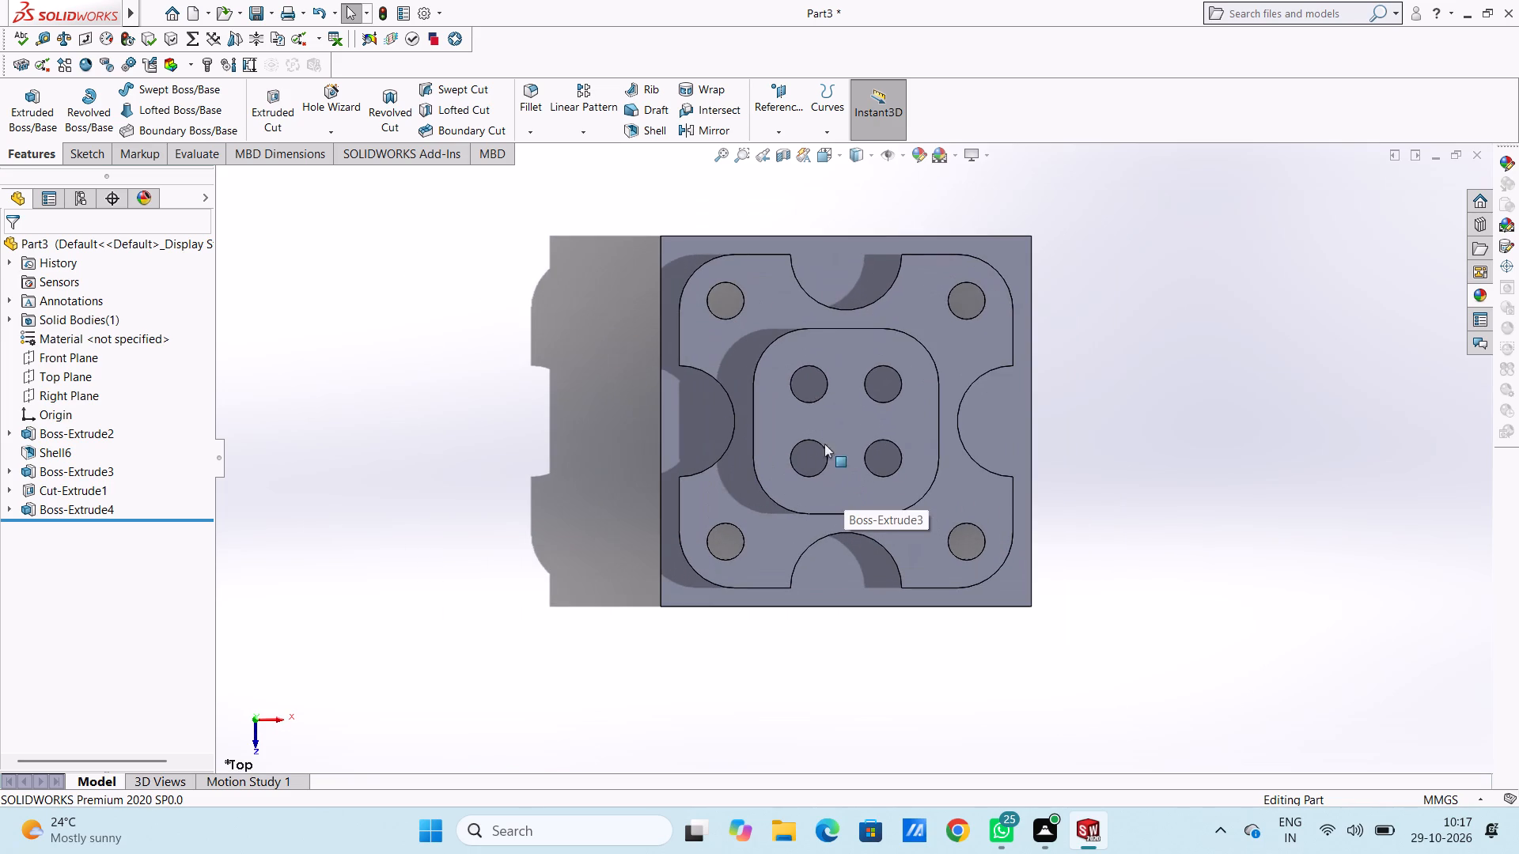
pyautogui.scroll(-4, 813, 396)
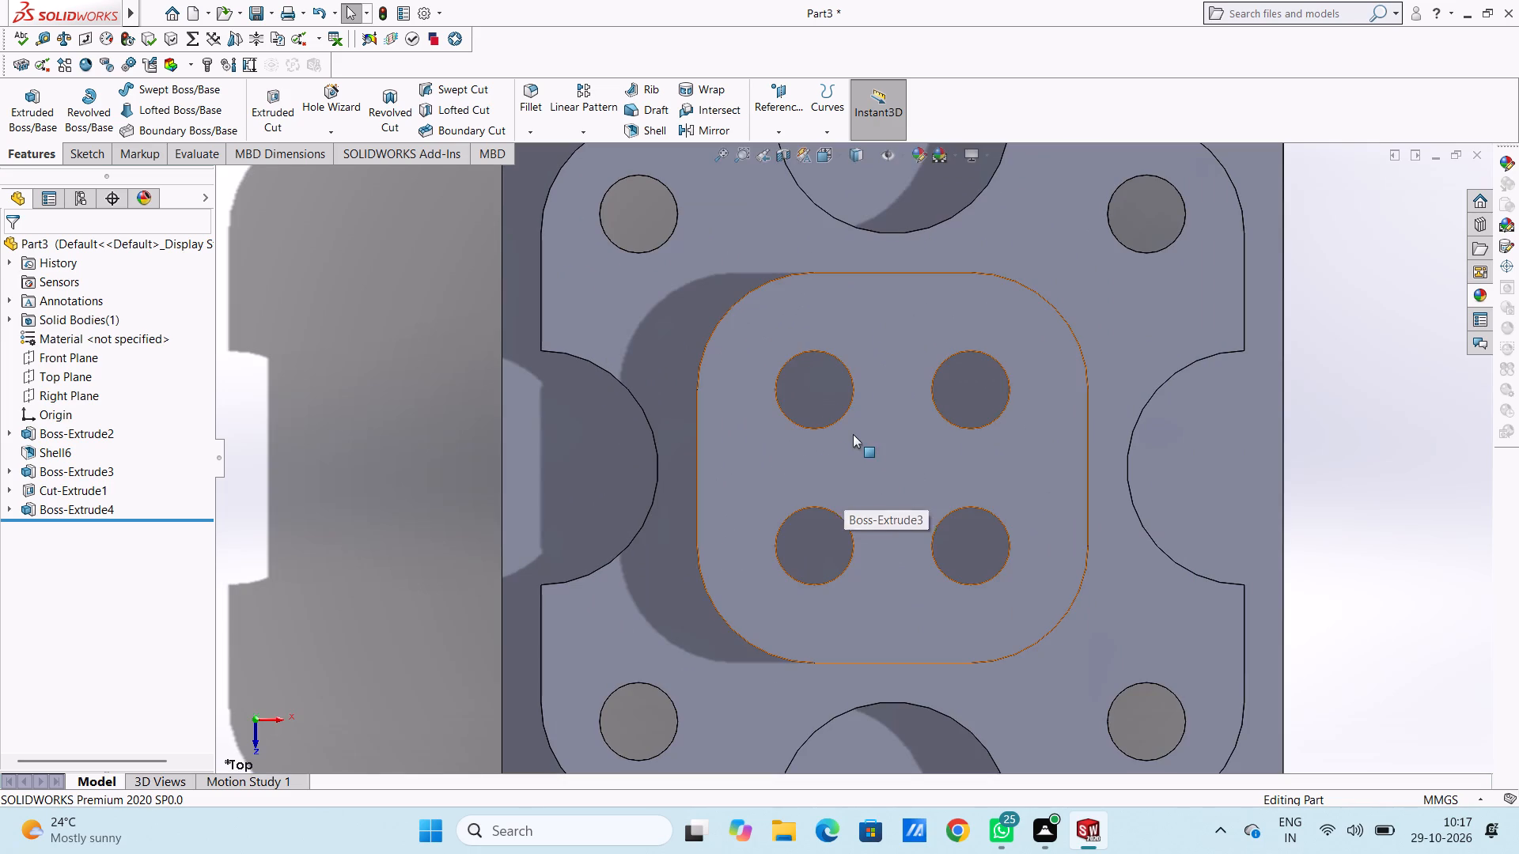
# On the raised boss's top face, sketch four 5 mm radius circles centred on and matching its four holes.
pyautogui.click(868, 456)
pyautogui.click(931, 412)
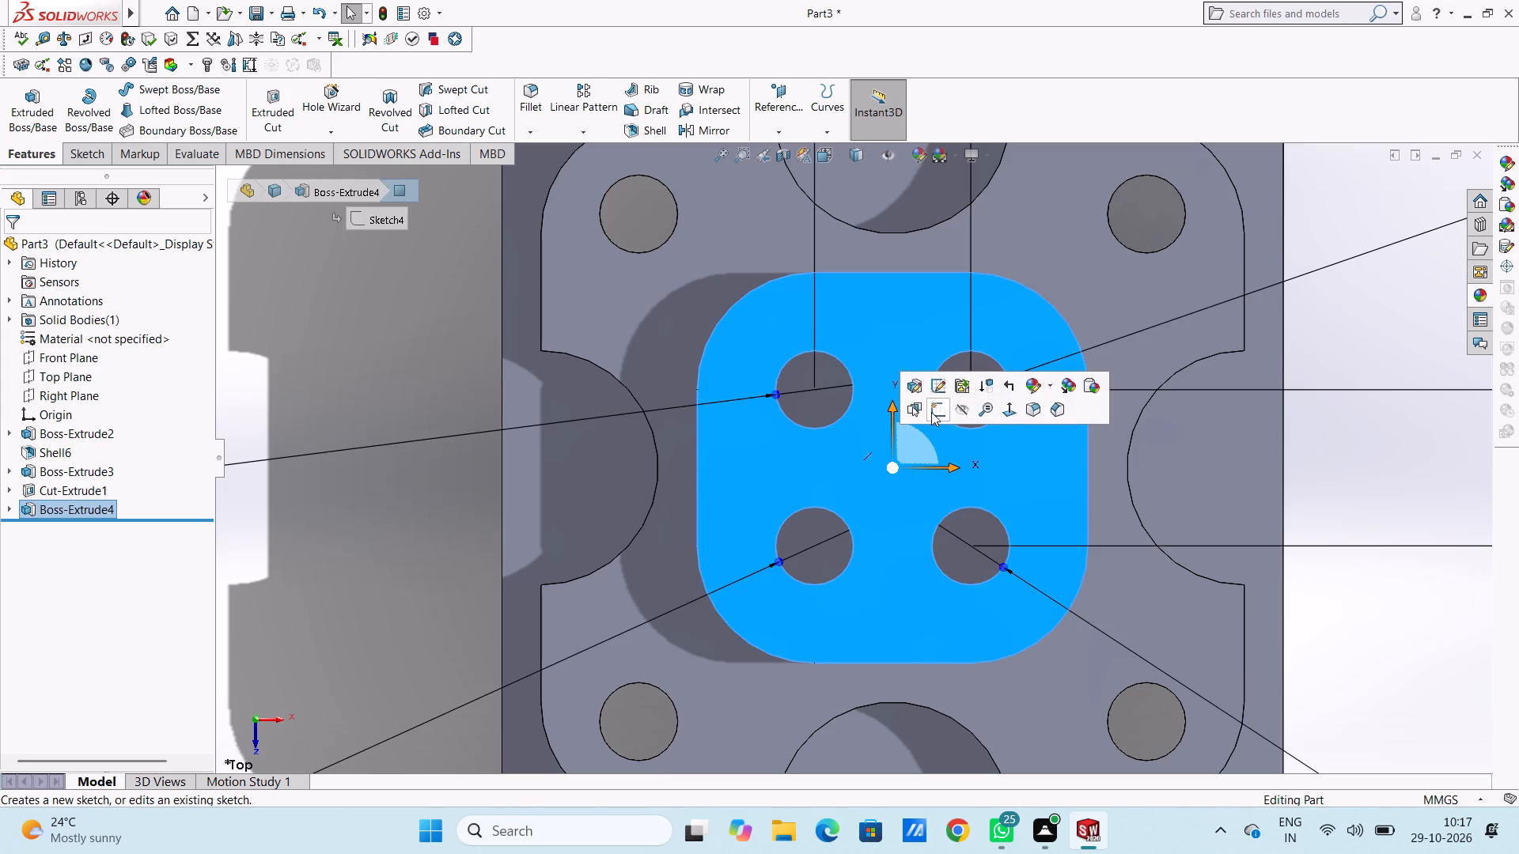
pyautogui.click(450, 472)
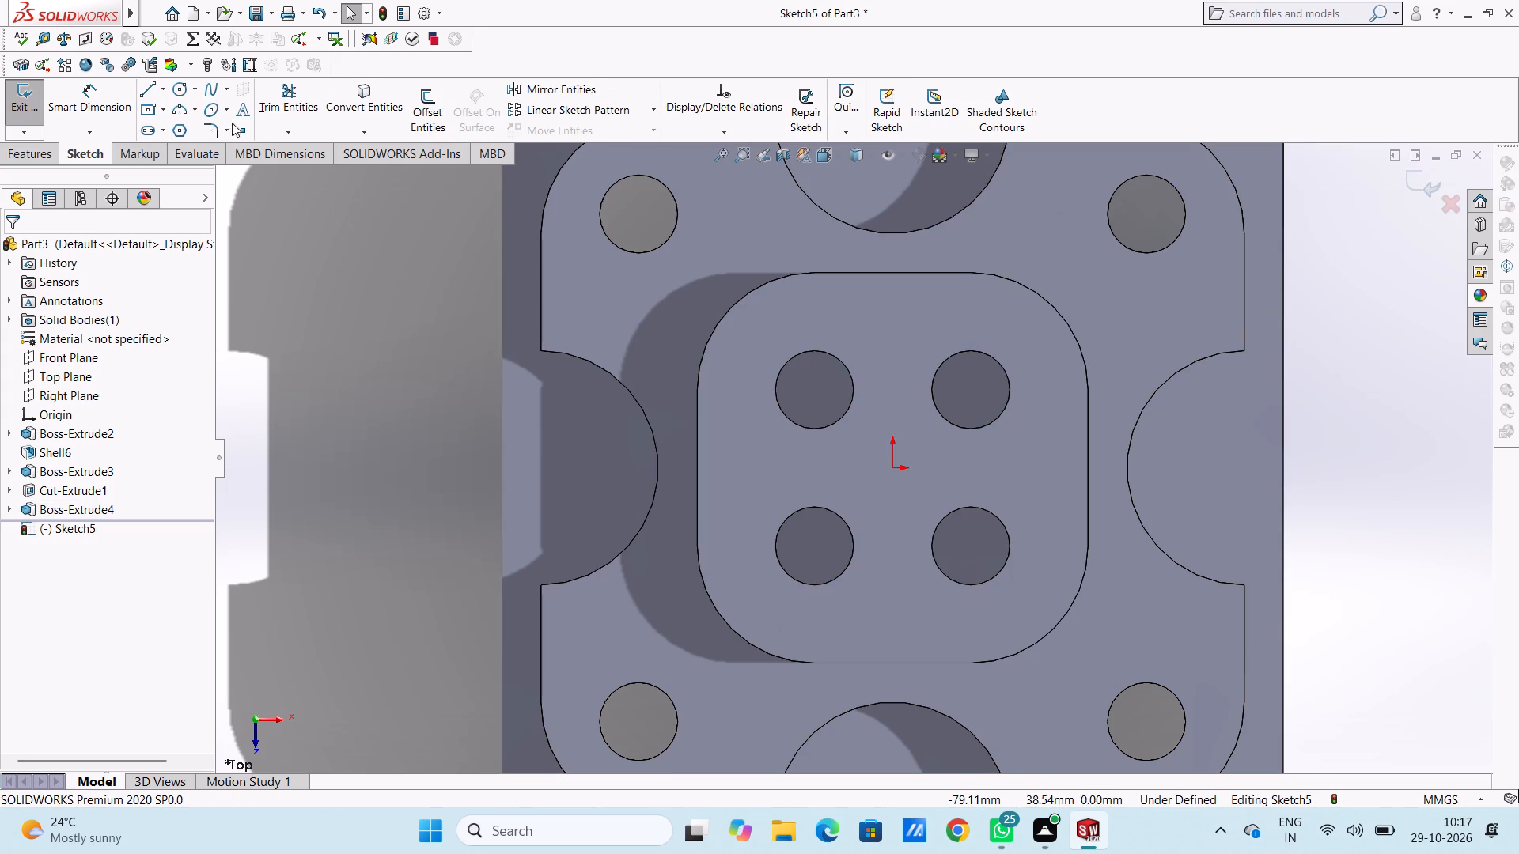
pyautogui.click(180, 89)
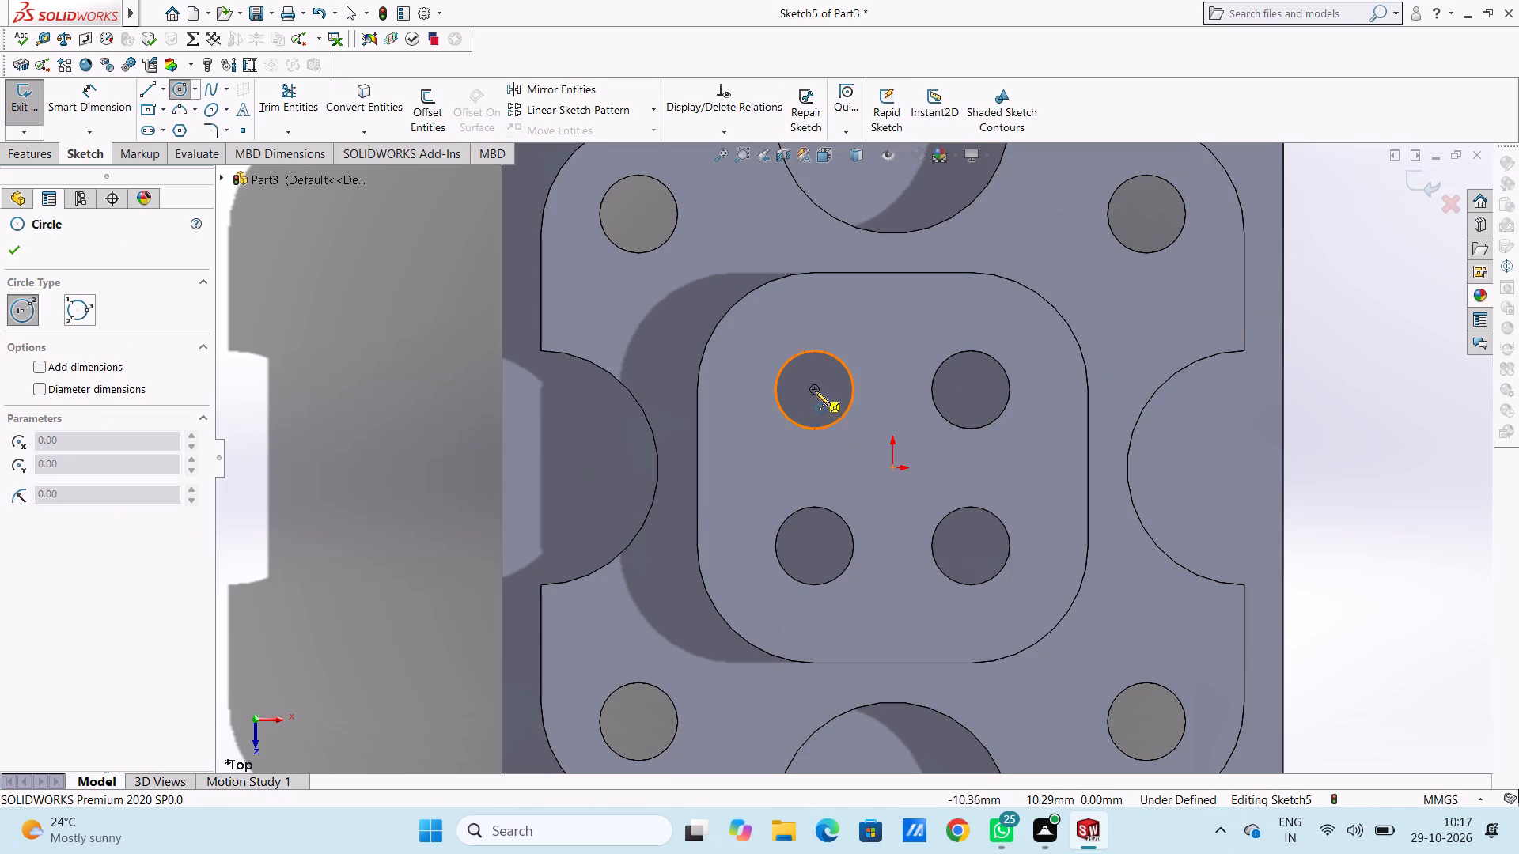
pyautogui.click(815, 391)
pyautogui.click(837, 423)
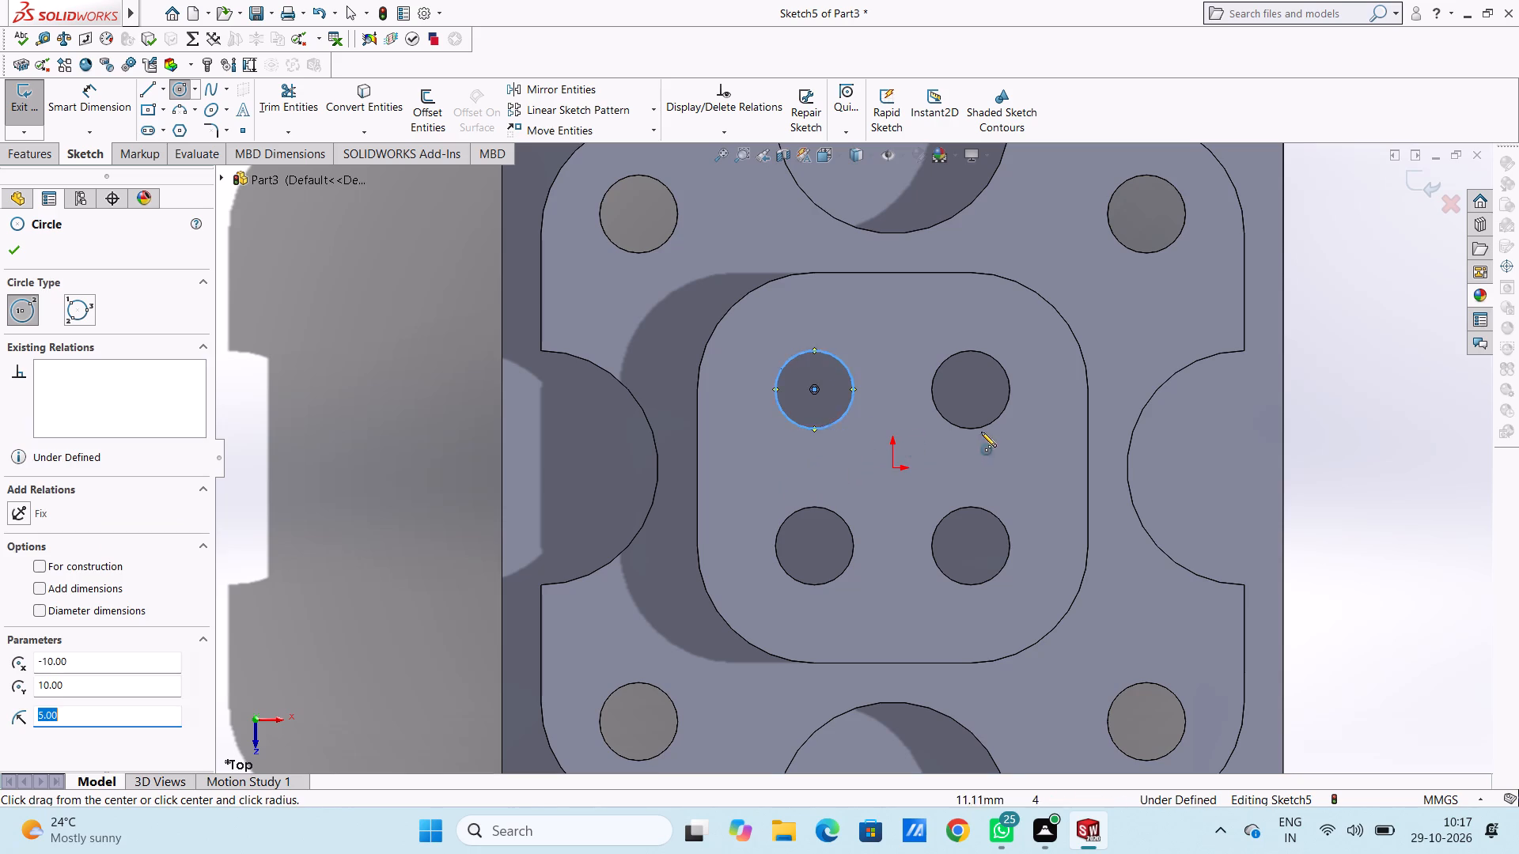
pyautogui.click(971, 391)
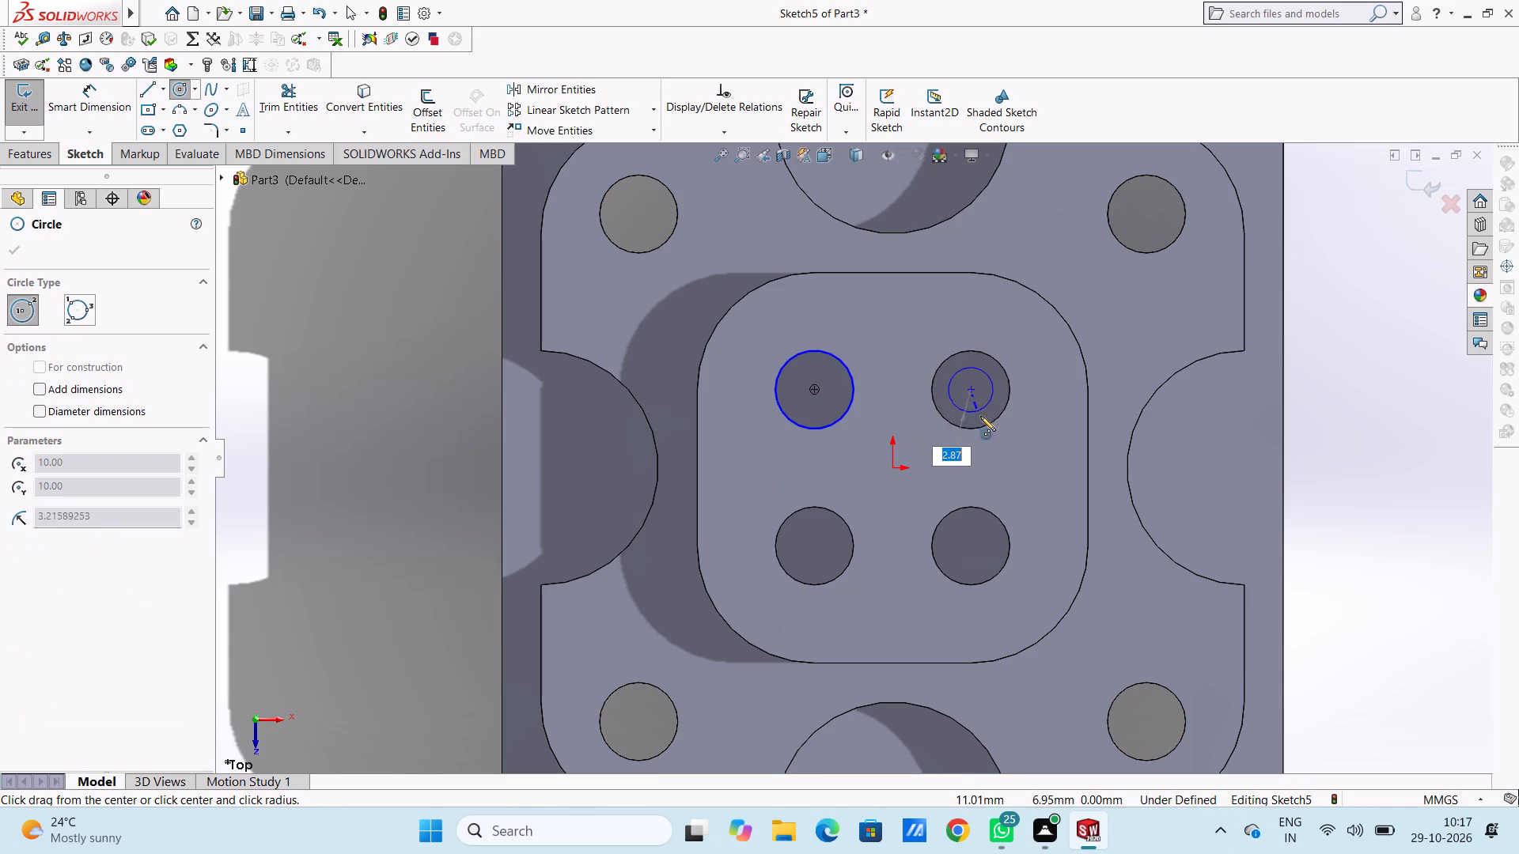
pyautogui.click(987, 425)
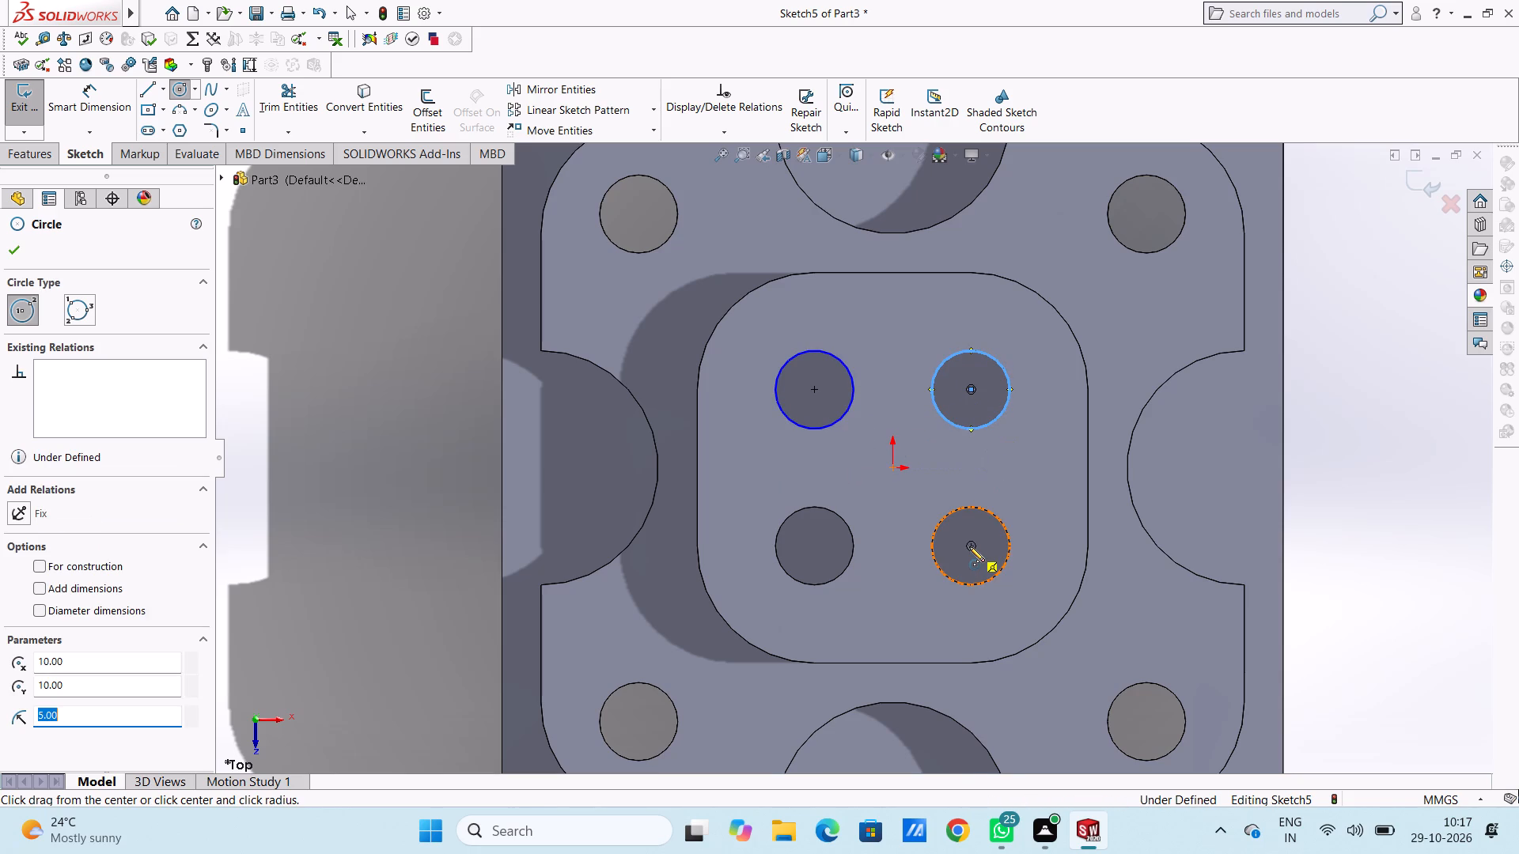
pyautogui.click(969, 546)
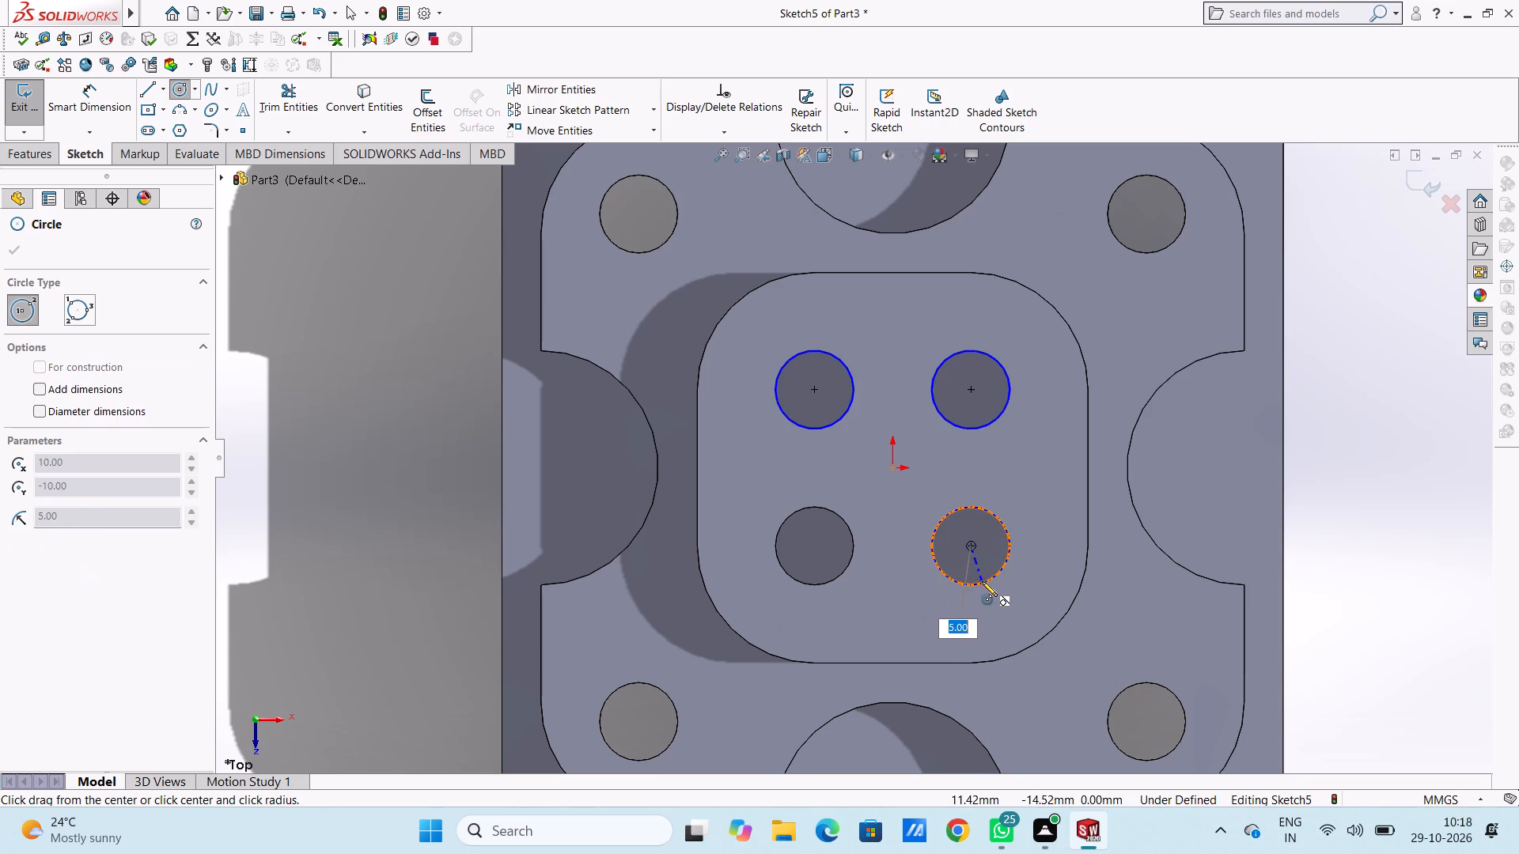
pyautogui.click(982, 581)
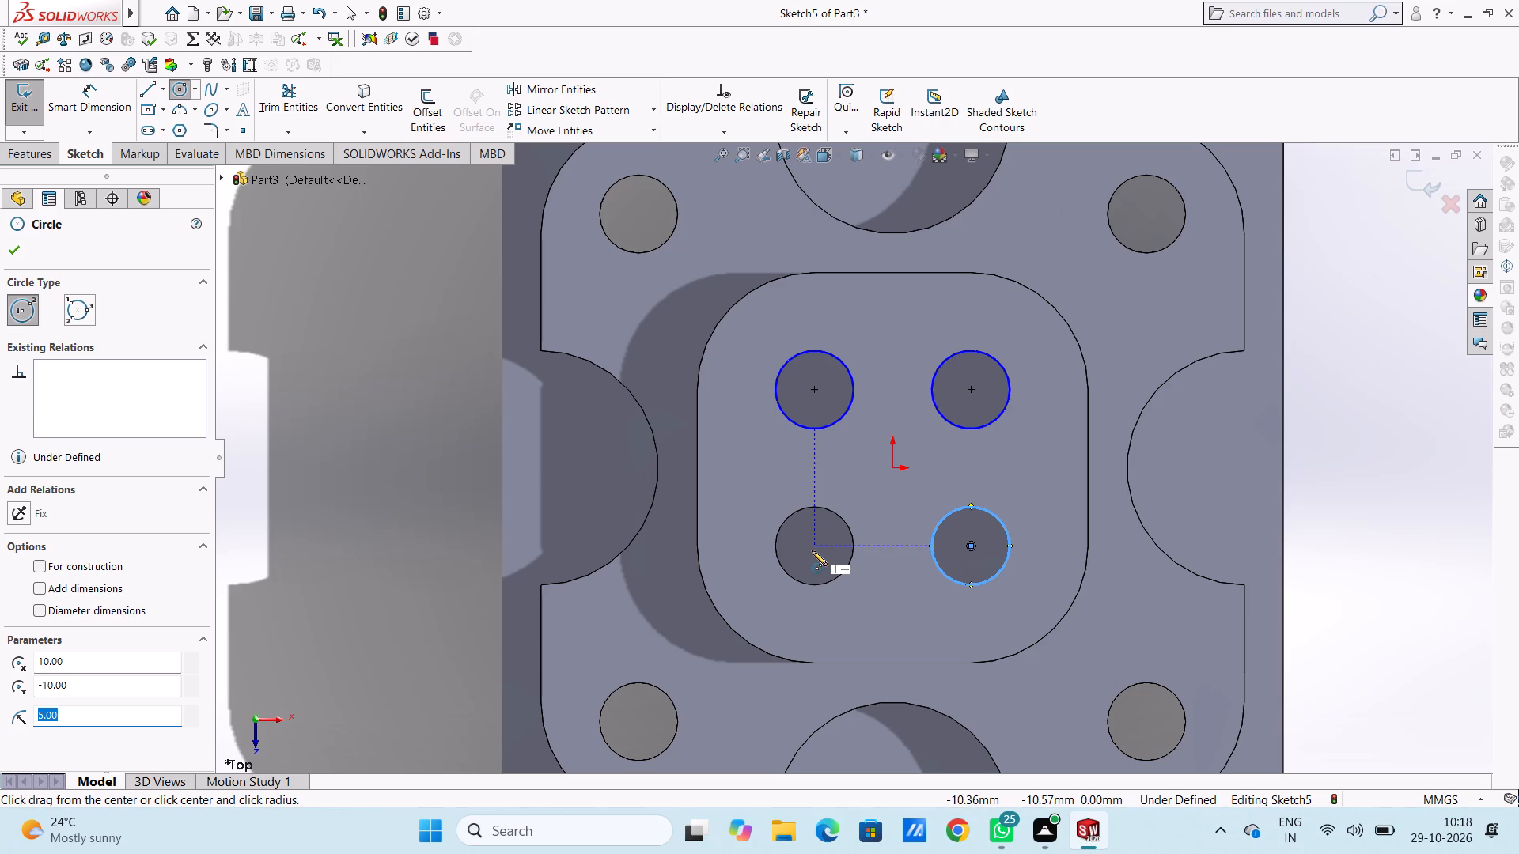
pyautogui.click(812, 550)
pyautogui.click(839, 580)
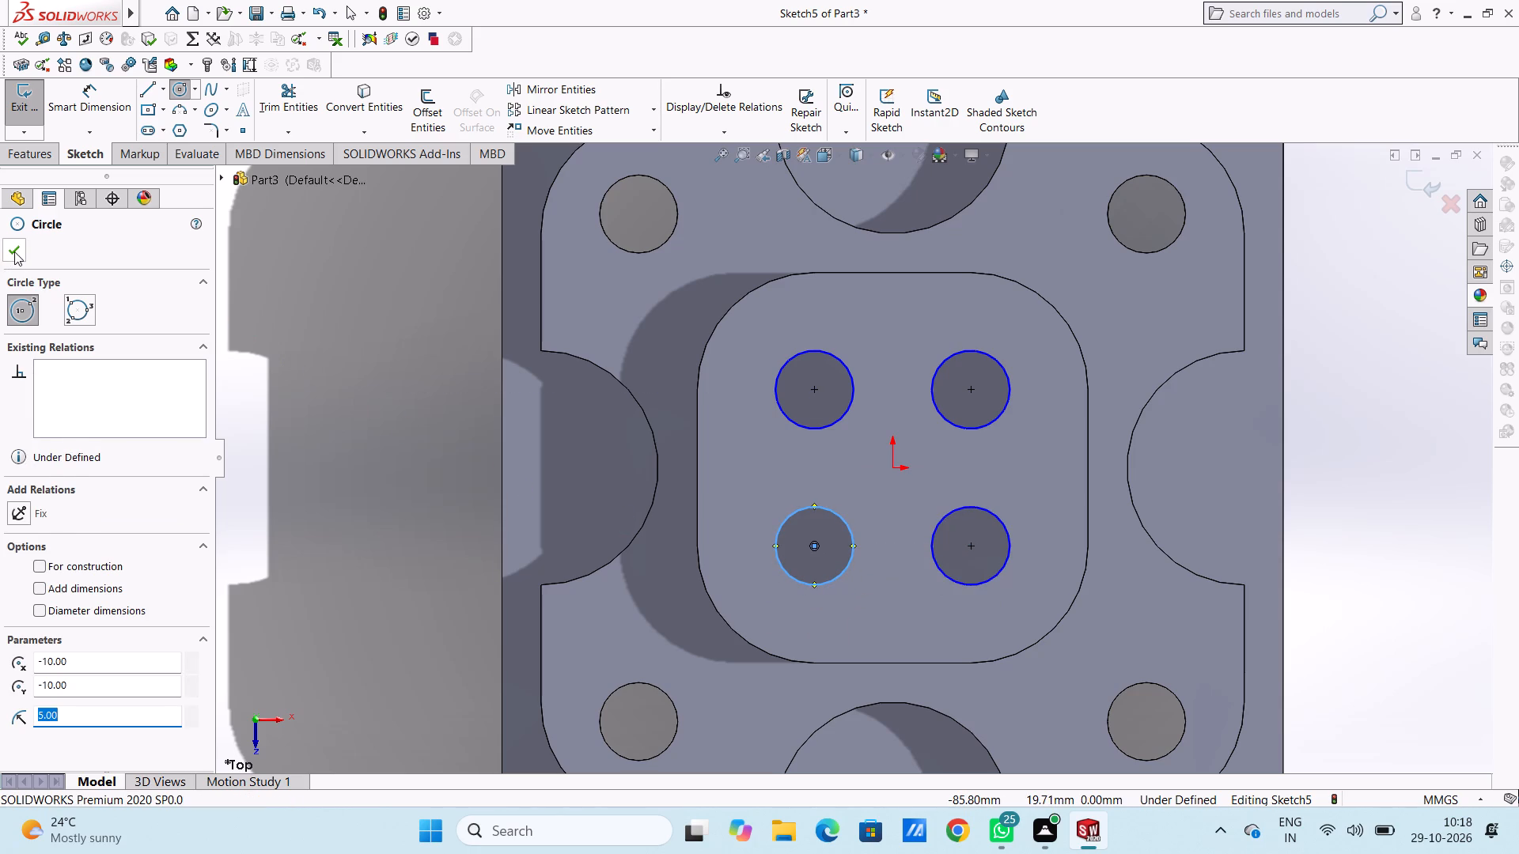
pyautogui.click(14, 251)
pyautogui.click(252, 309)
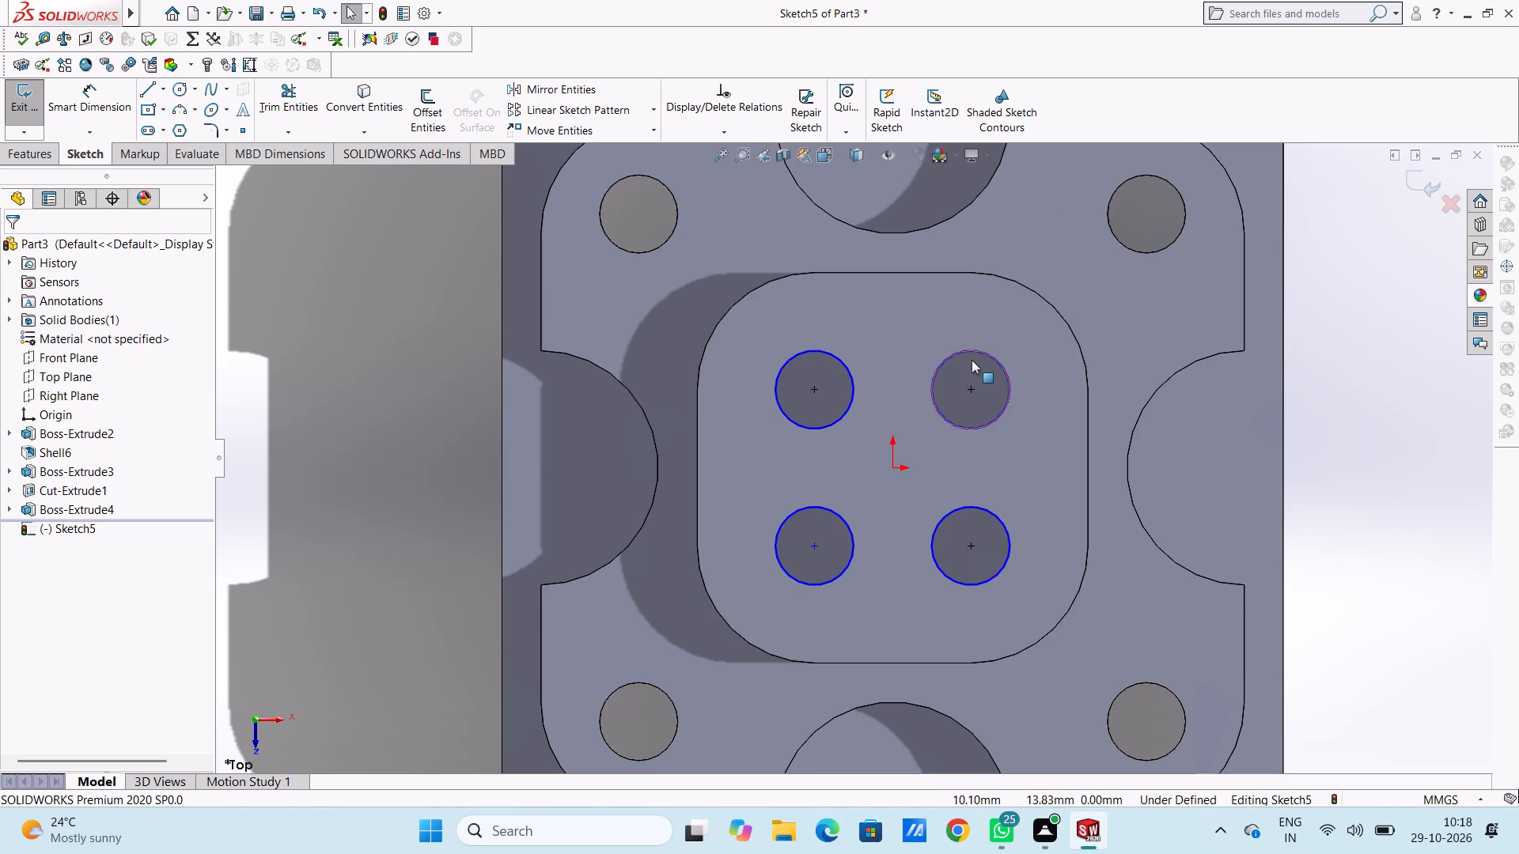
# Dimension the upper-left and upper-right sketched circles on the boss at 10 mm diameter each.
pyautogui.scroll(4, 972, 360)
pyautogui.scroll(-2, 892, 530)
pyautogui.scroll(2, 892, 530)
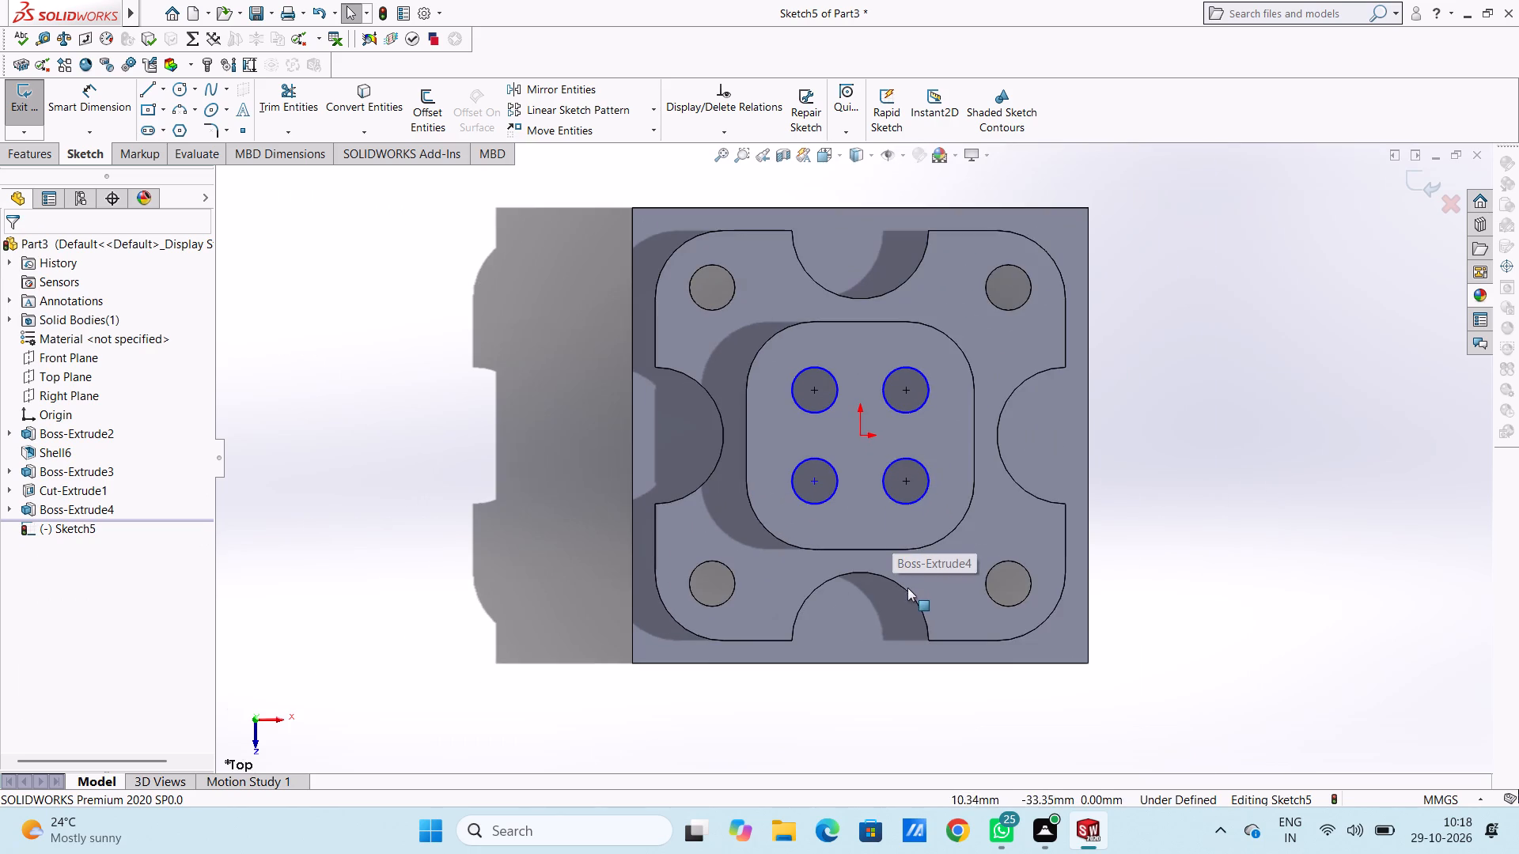
pyautogui.click(65, 90)
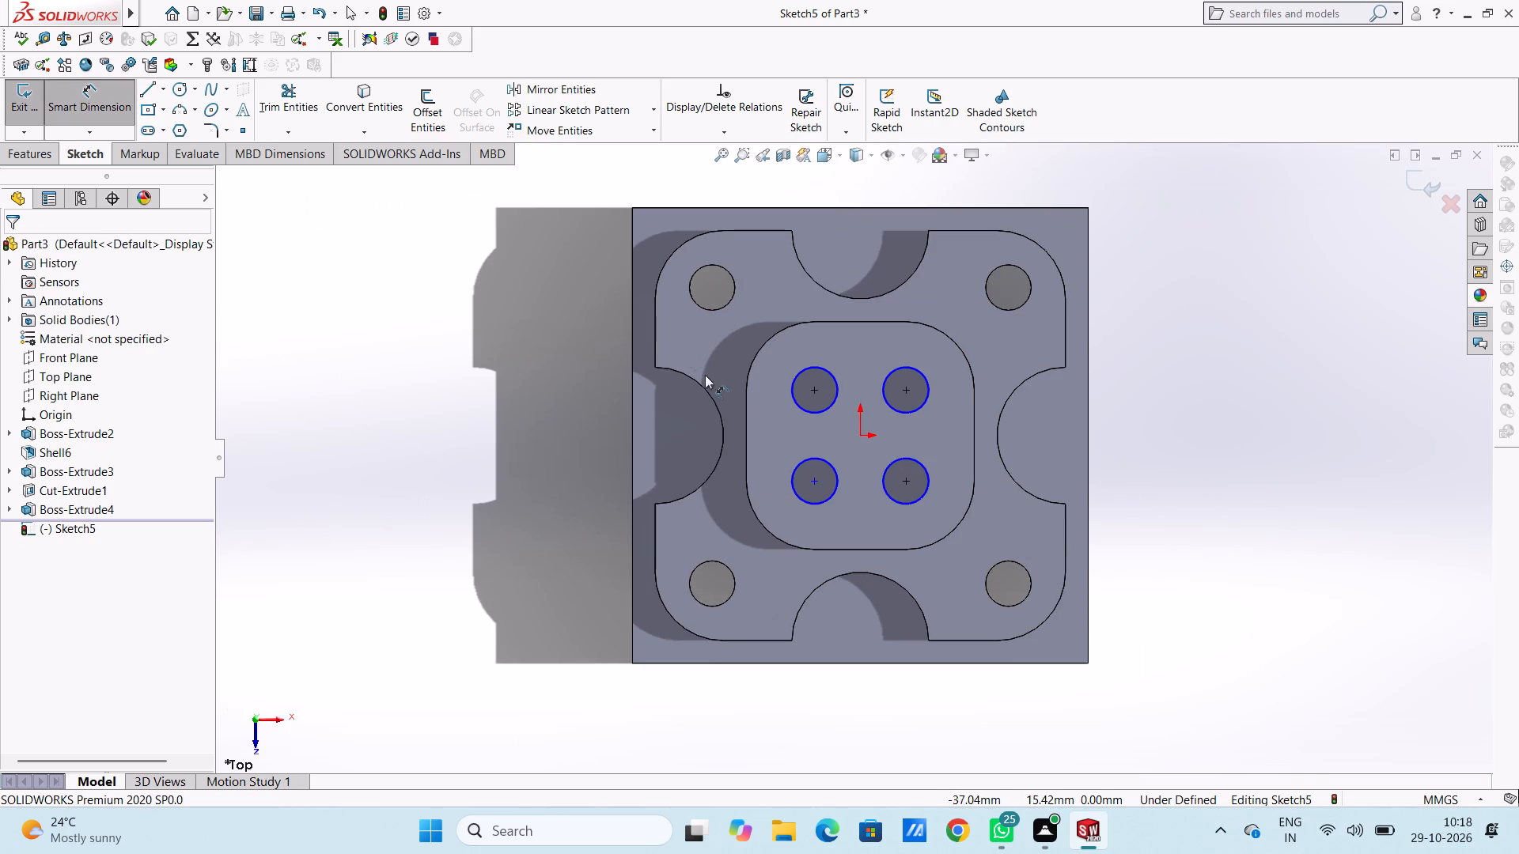
pyautogui.click(794, 401)
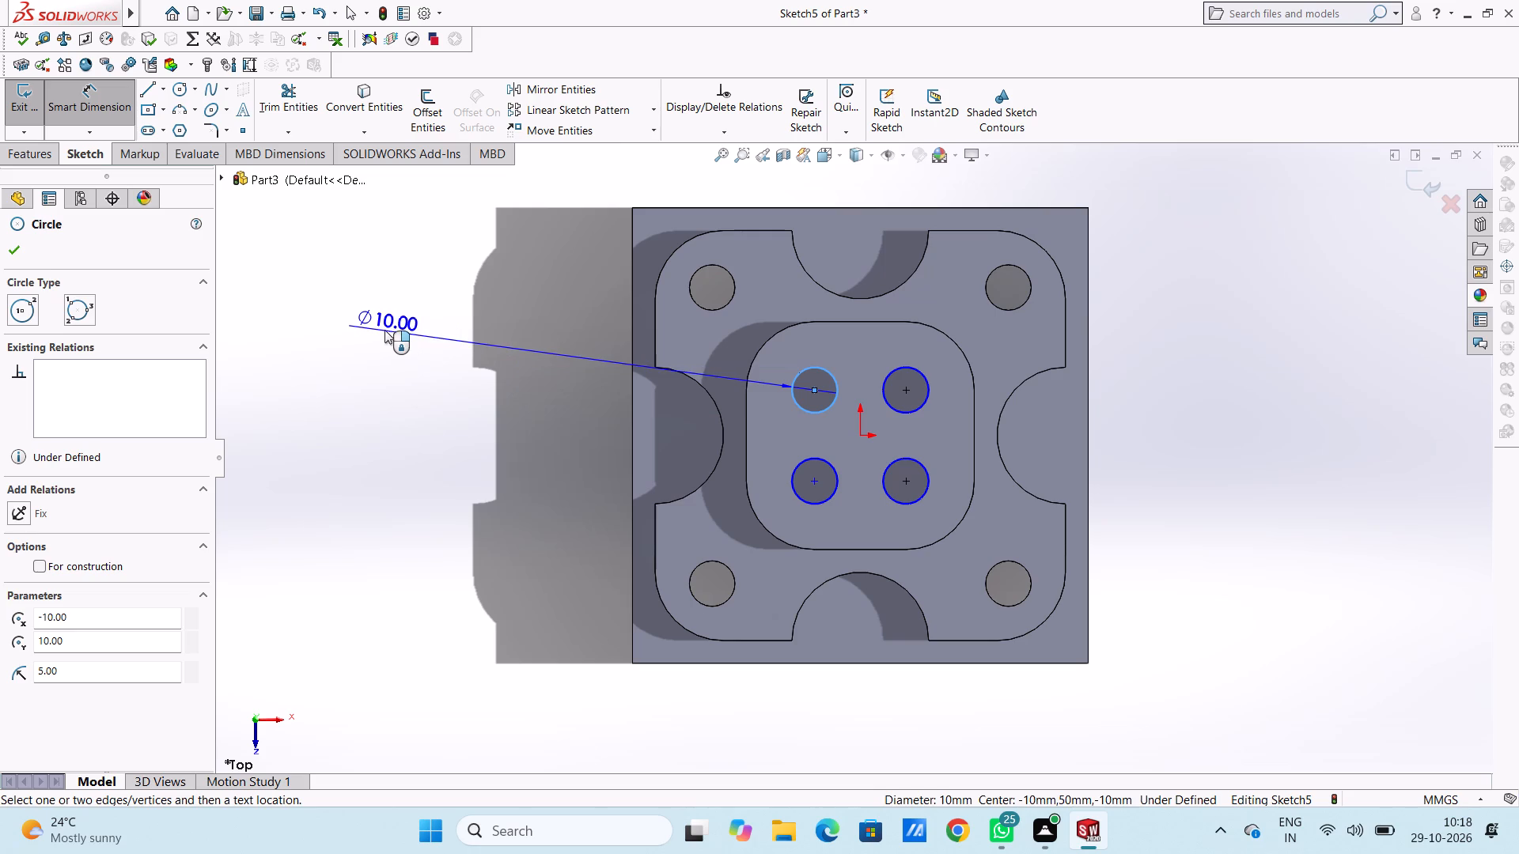
pyautogui.click(404, 302)
pyautogui.click(338, 280)
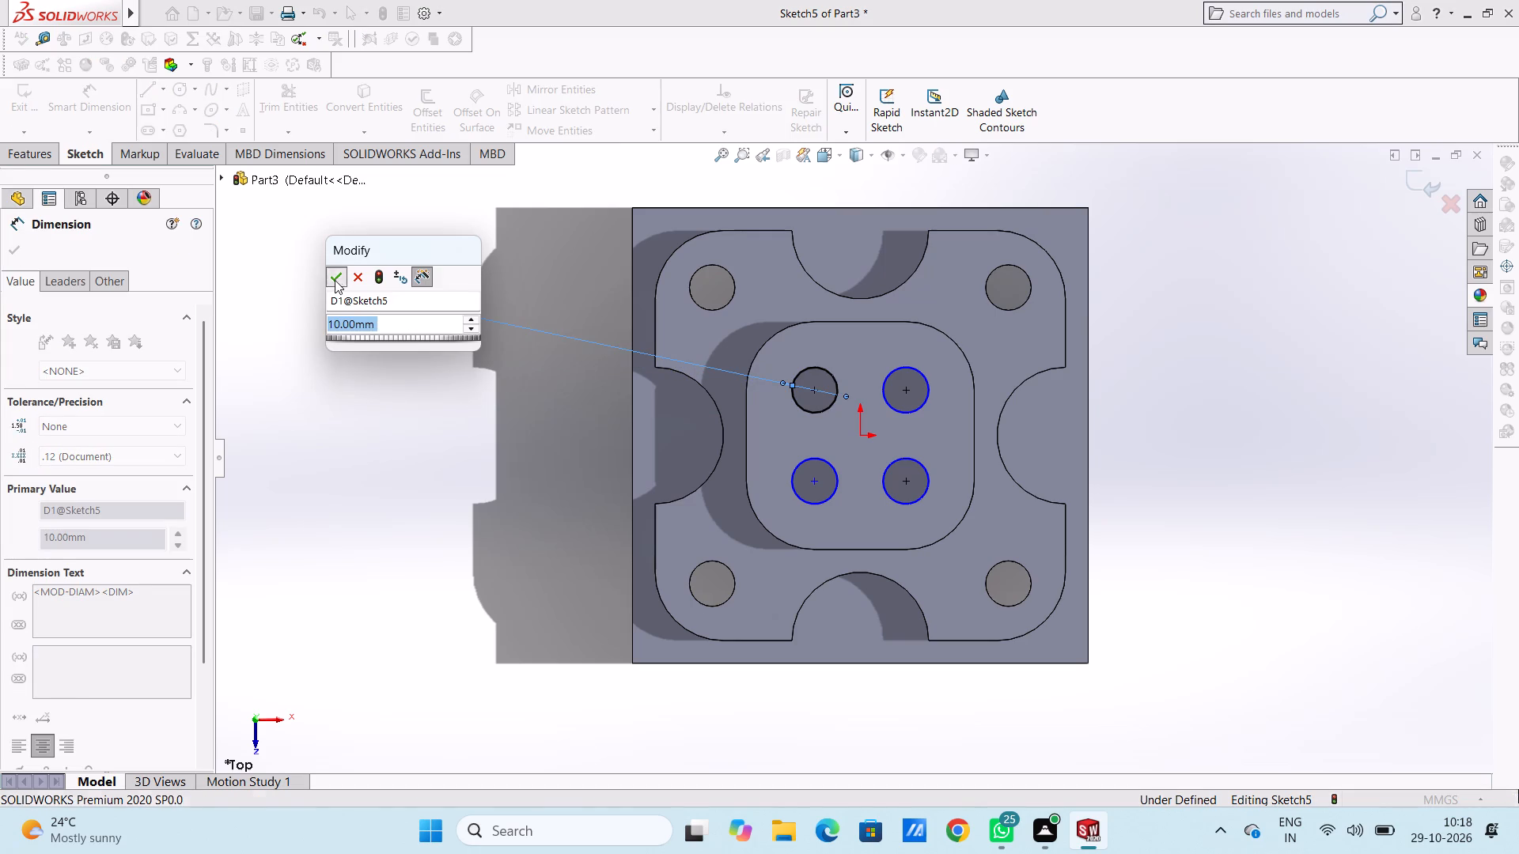
pyautogui.click(313, 281)
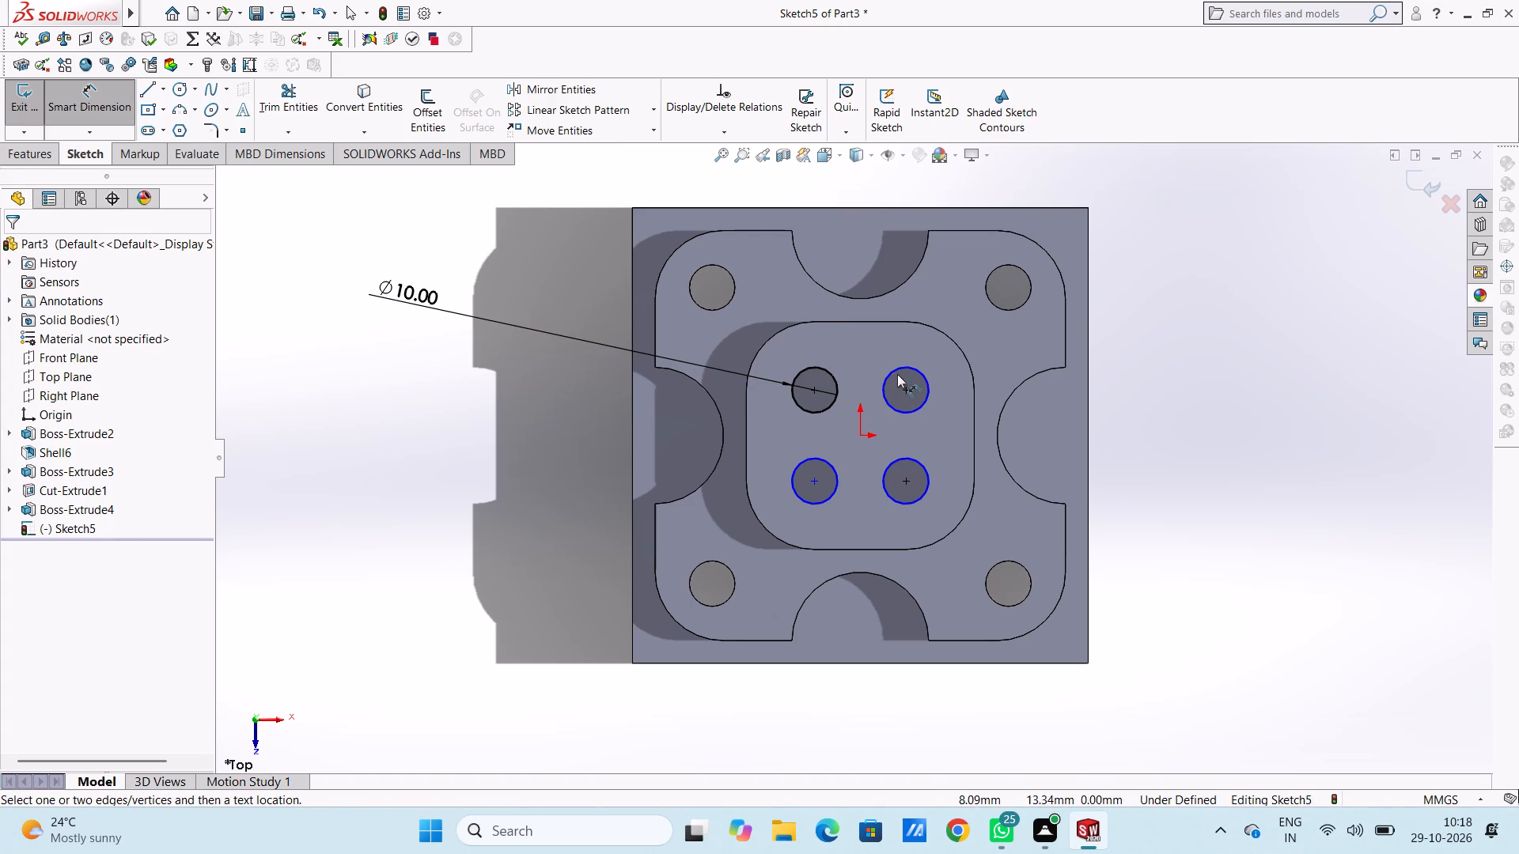
pyautogui.click(896, 372)
pyautogui.click(1244, 308)
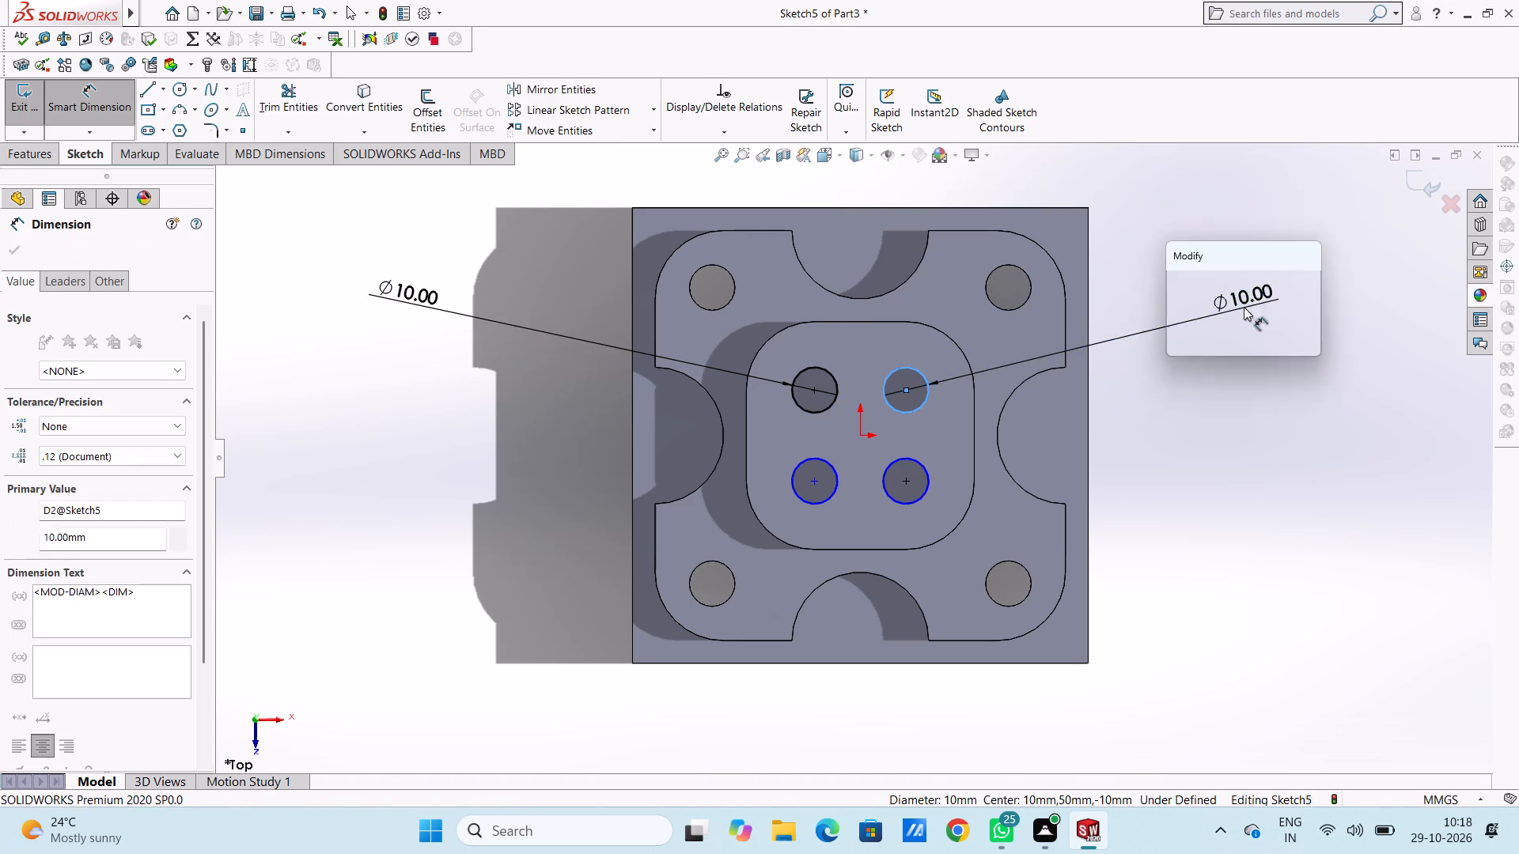
pyautogui.click(1174, 289)
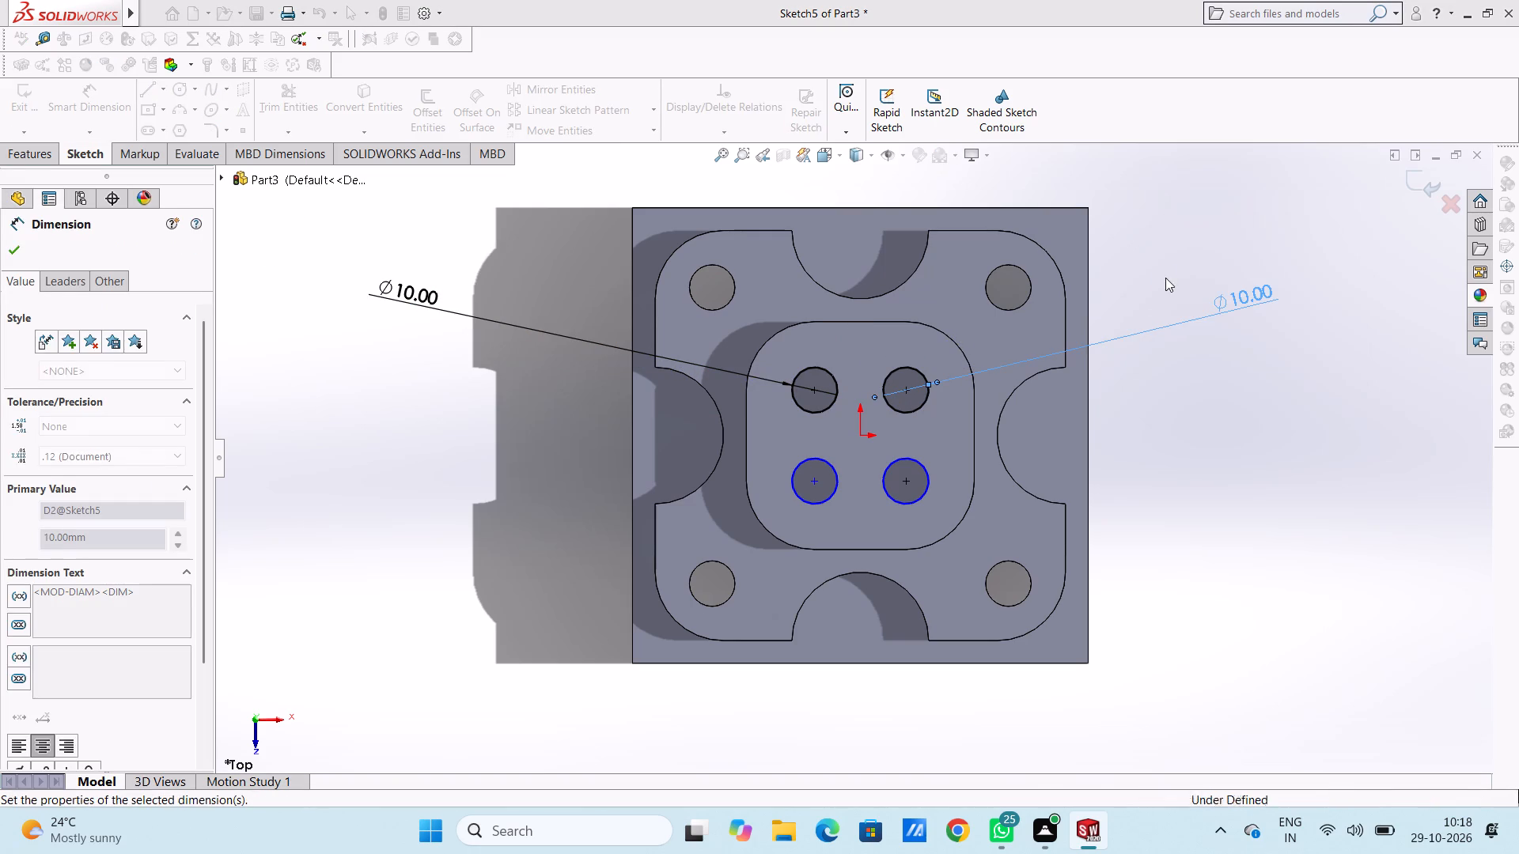
pyautogui.click(1165, 278)
# Dimension the lower-right and lower-left sketched circles on the boss at 10 mm diameter each.
pyautogui.click(921, 464)
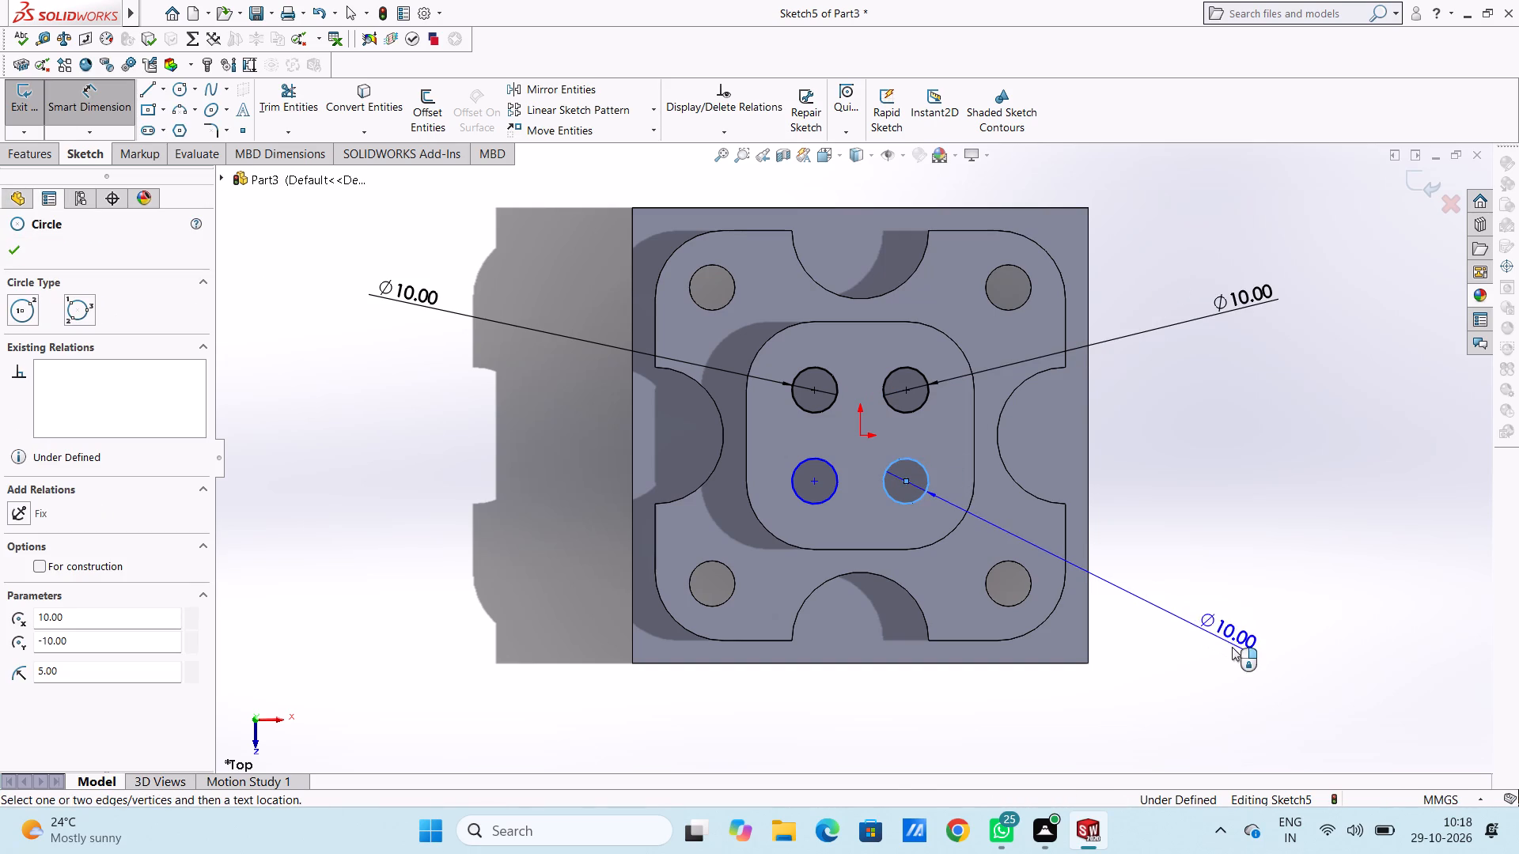
pyautogui.click(1233, 648)
pyautogui.click(1169, 623)
pyautogui.click(1179, 542)
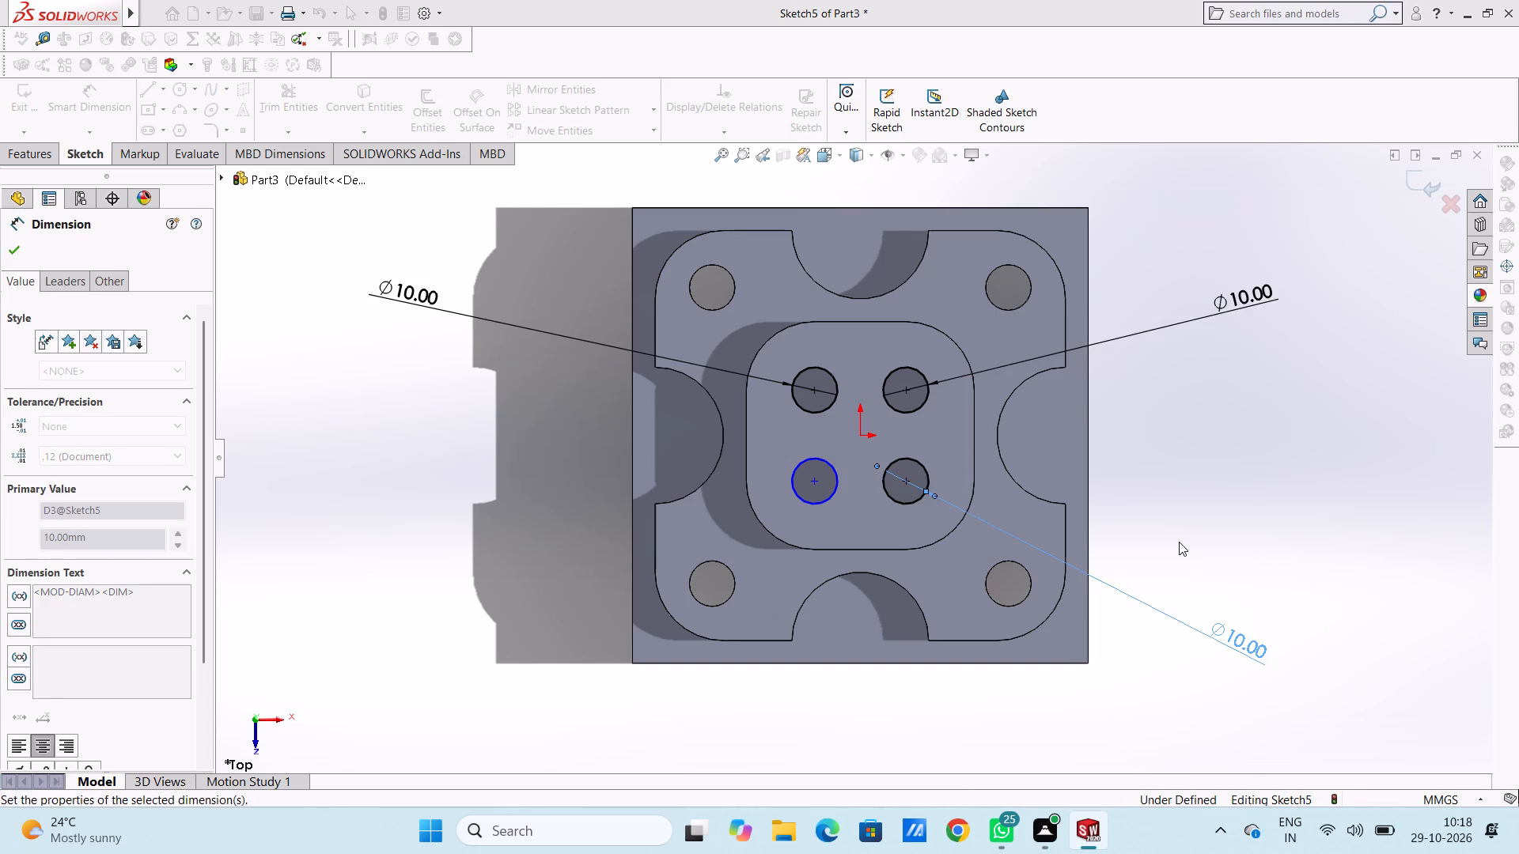
pyautogui.click(831, 496)
pyautogui.click(503, 624)
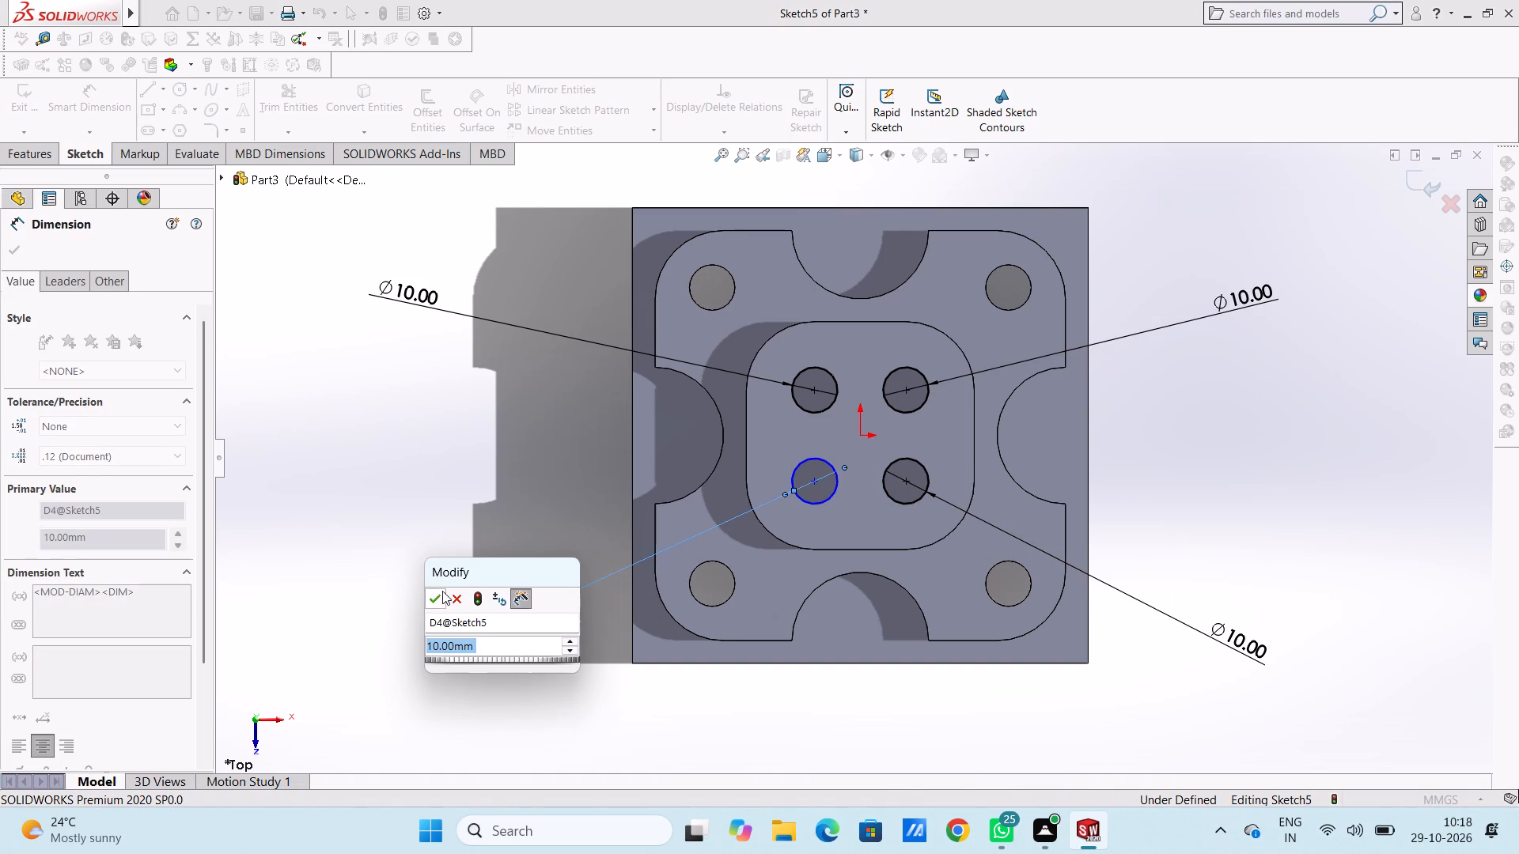
pyautogui.click(438, 598)
pyautogui.click(479, 518)
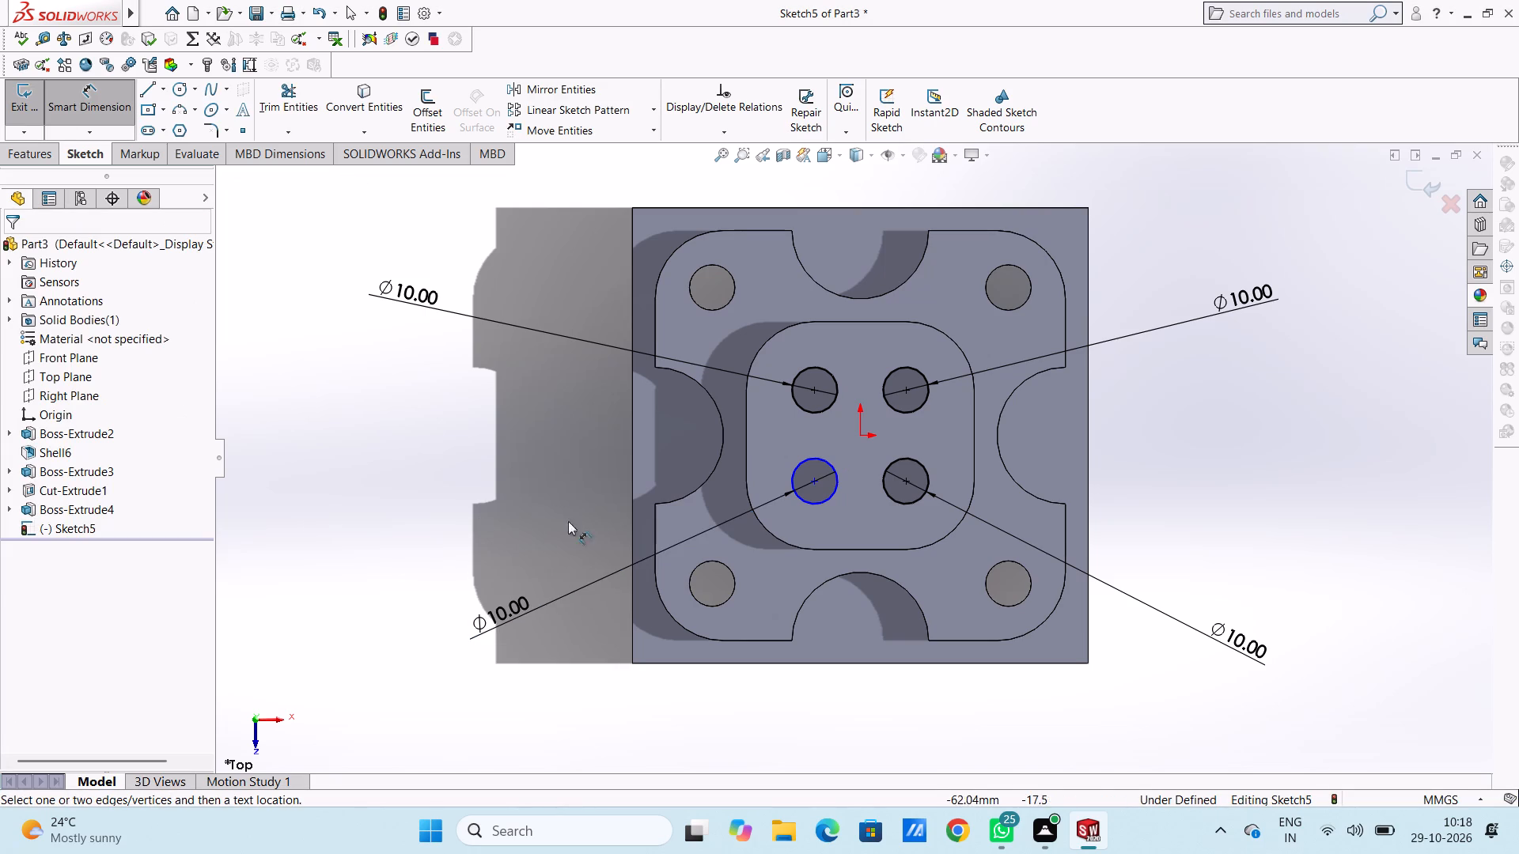
pyautogui.click(502, 504)
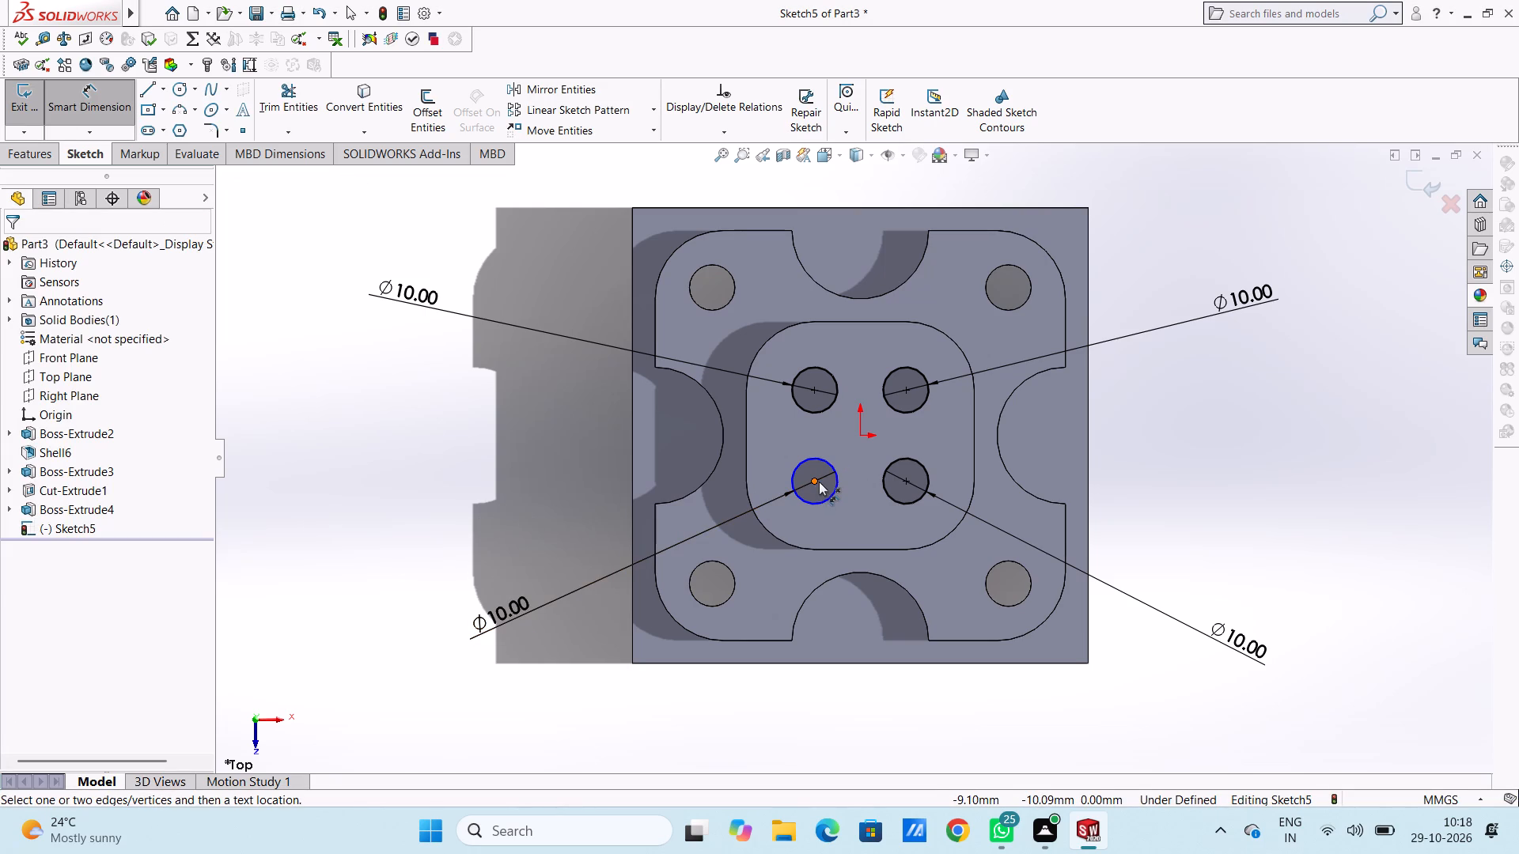
# Dimension the lower-left circle's centre 10 mm vertically and 10 mm horizontally from the origin.
pyautogui.click(819, 482)
pyautogui.click(860, 438)
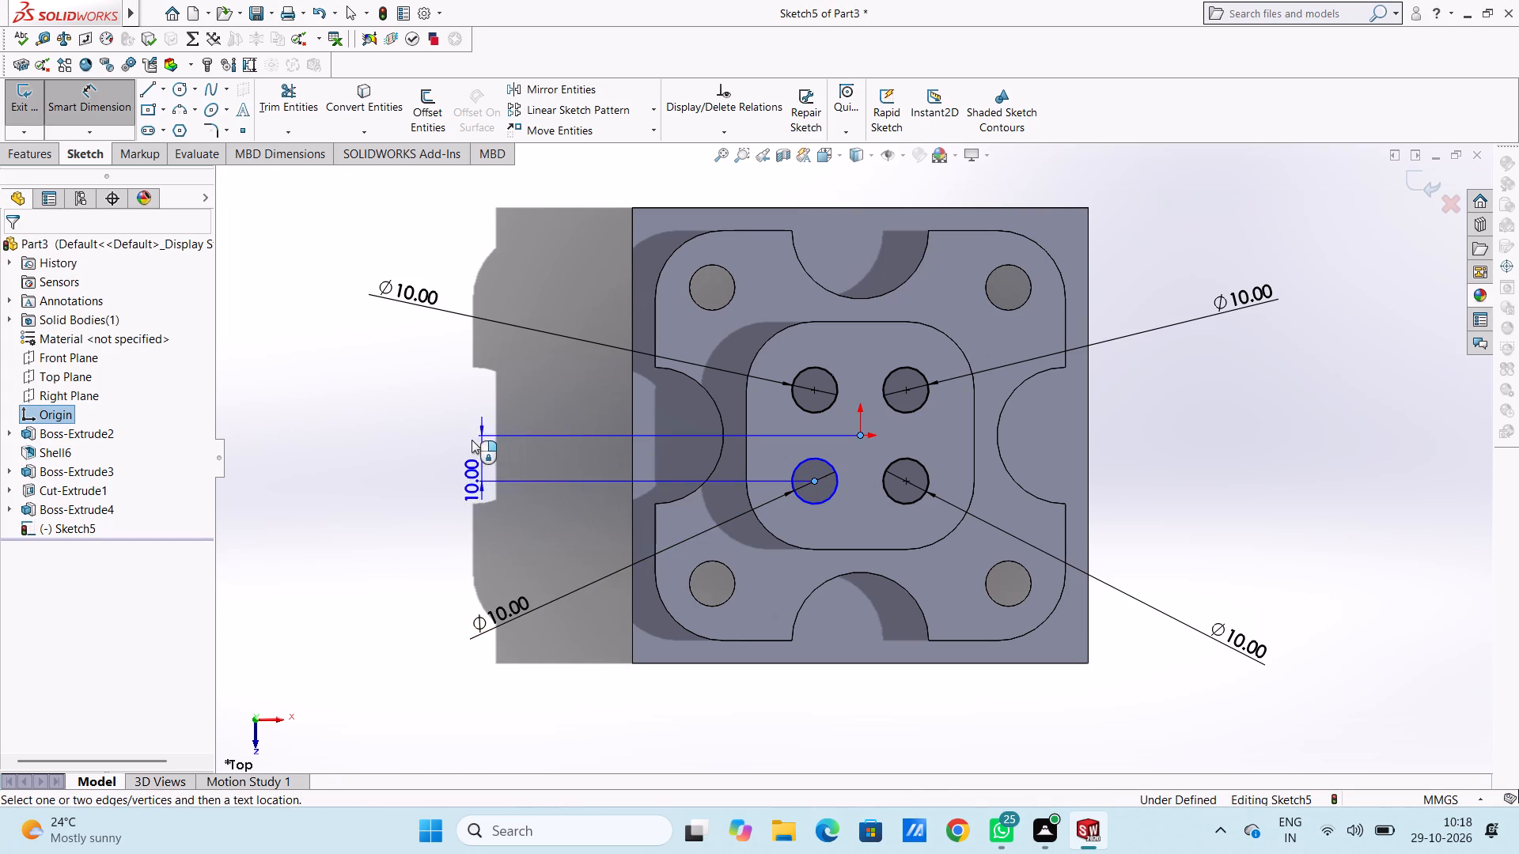
pyautogui.click(465, 440)
pyautogui.click(392, 415)
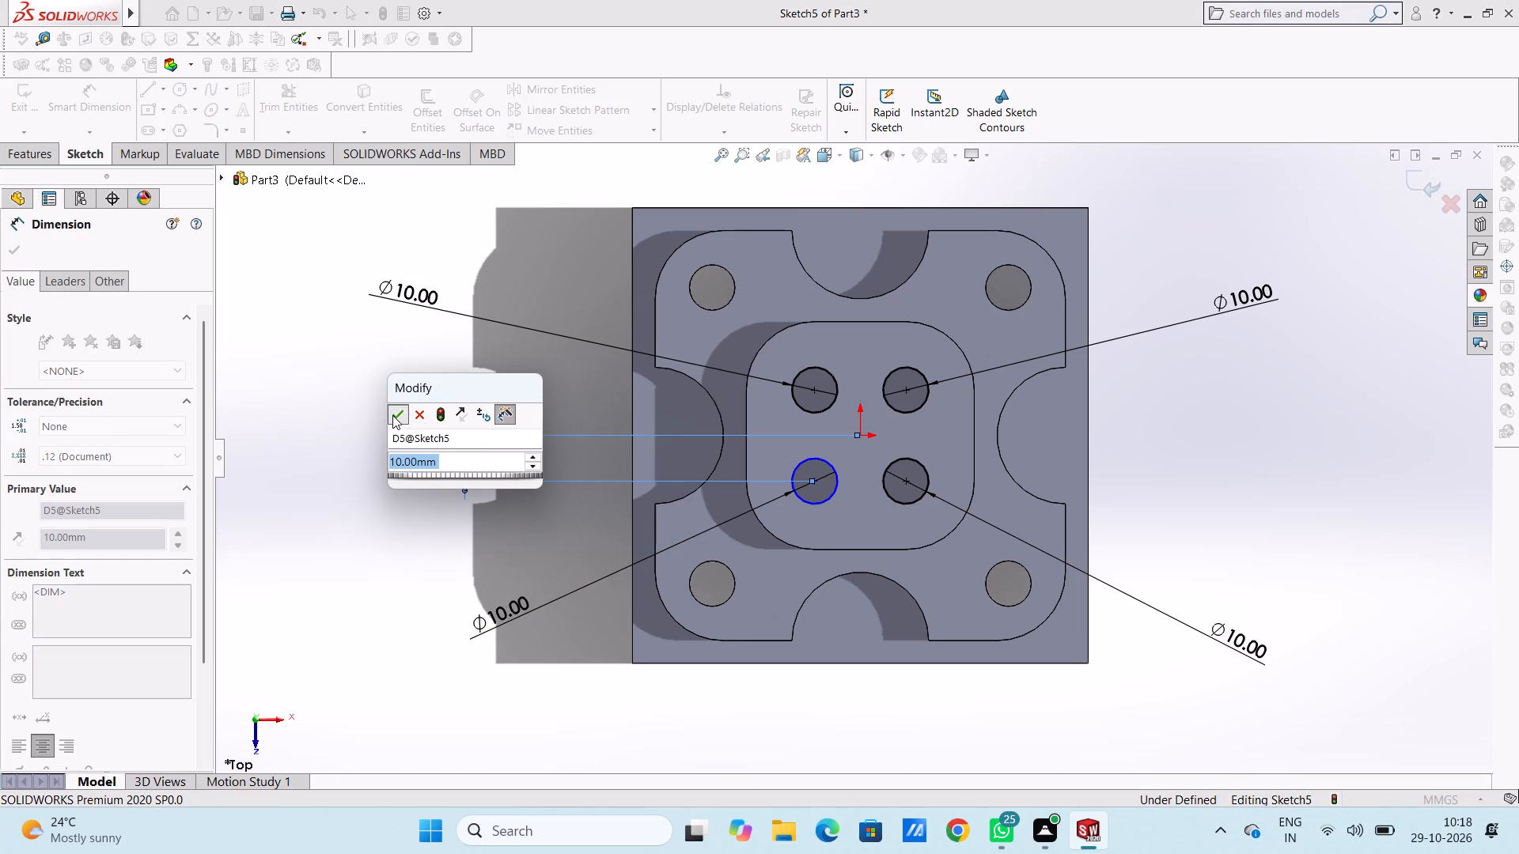
pyautogui.click(388, 409)
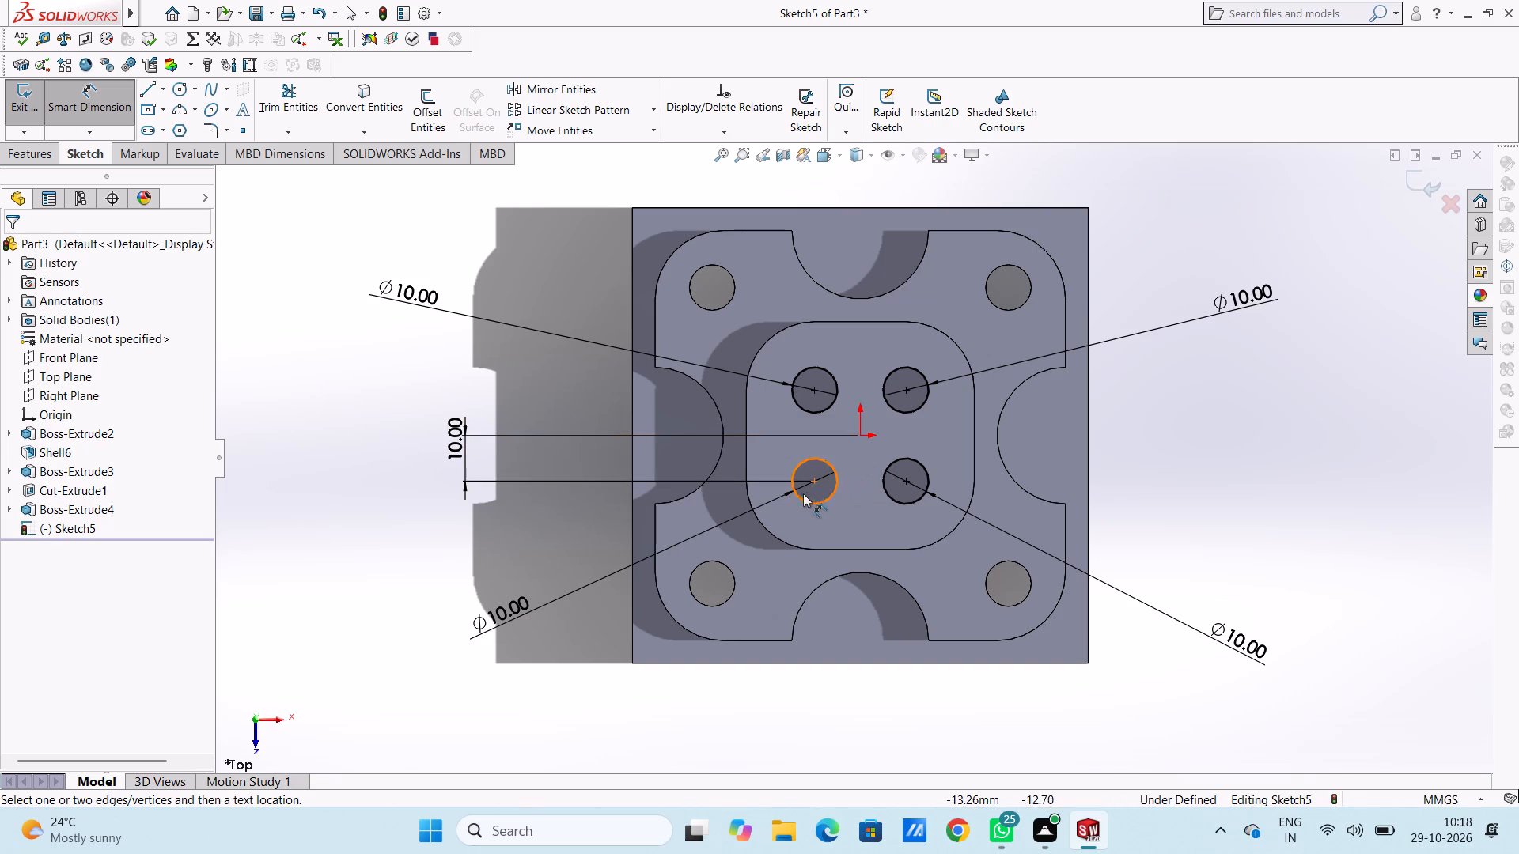
pyautogui.click(812, 485)
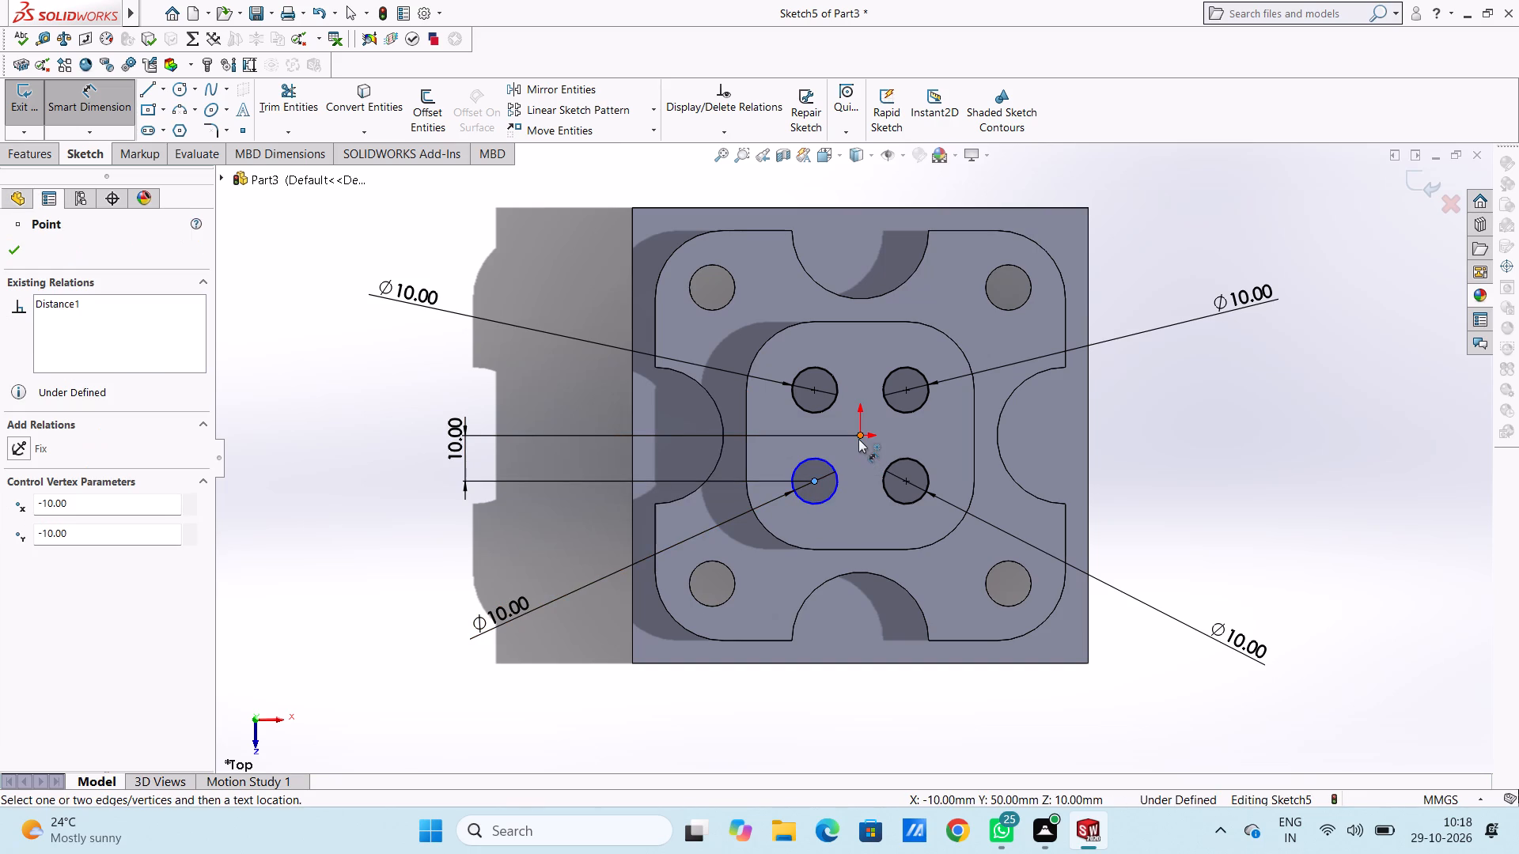
pyautogui.click(862, 439)
pyautogui.scroll(4, 843, 505)
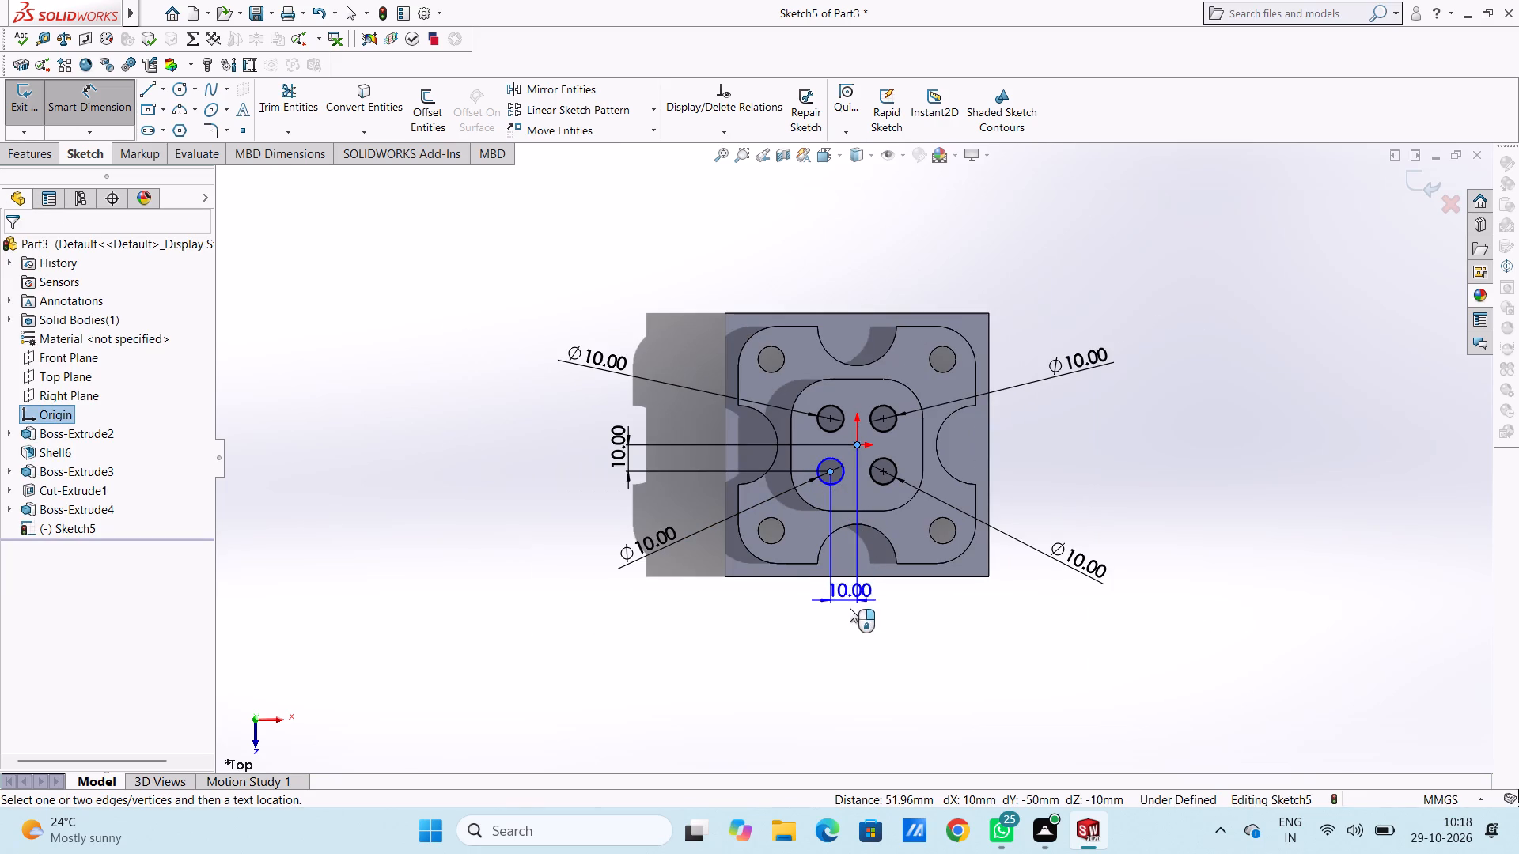
pyautogui.click(850, 629)
pyautogui.click(779, 606)
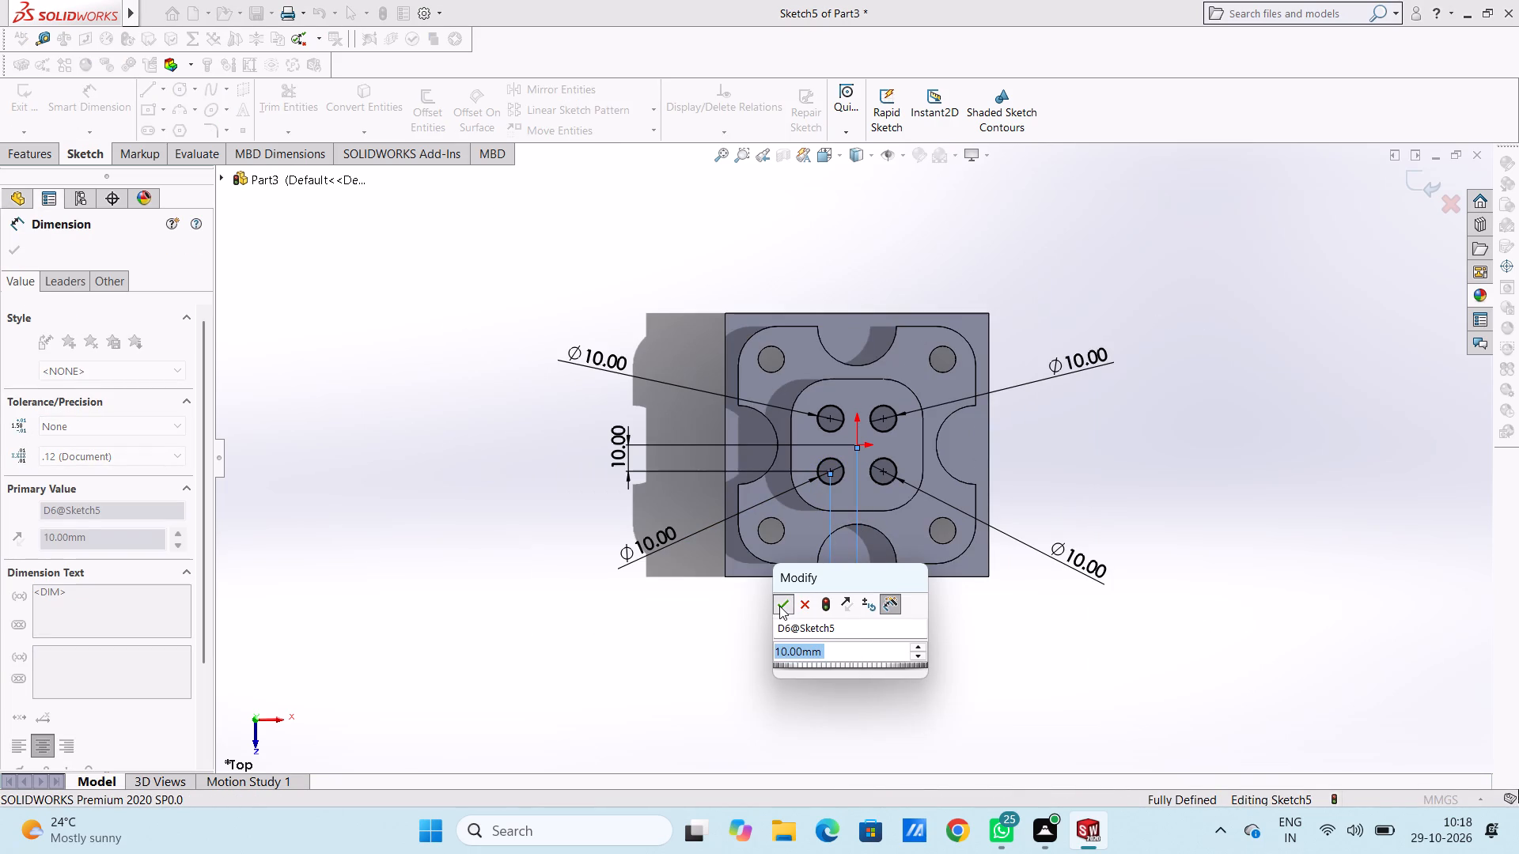
pyautogui.click(759, 608)
# Examine the four dimensioned circles and the boss holes from several angles and up close.
pyautogui.moveTo(1088, 462); pyautogui.dragTo(1033, 384, button='middle')
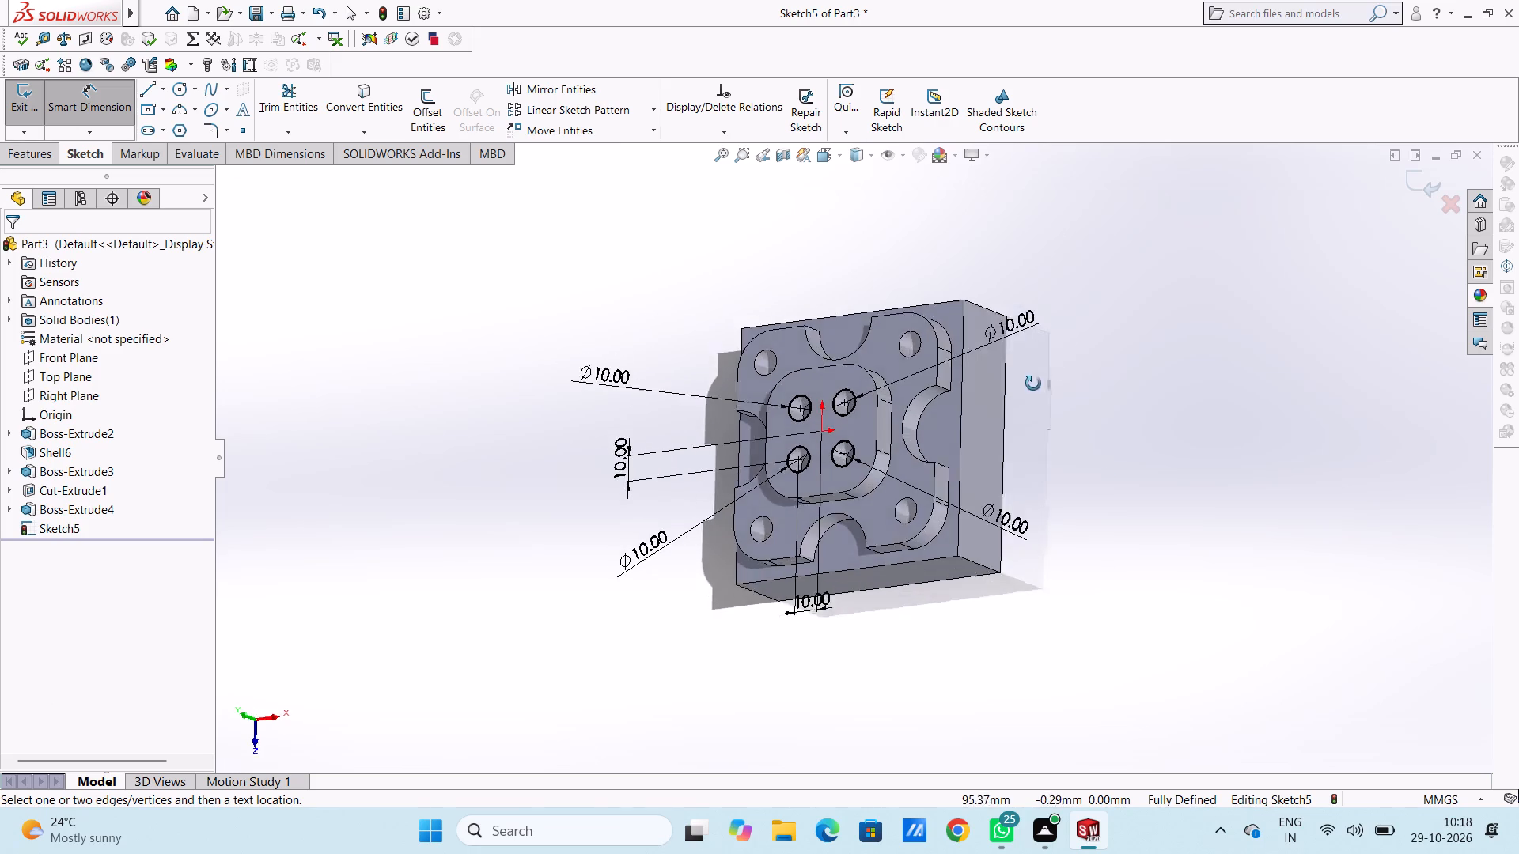
pyautogui.moveTo(1033, 384); pyautogui.dragTo(1059, 470, button='middle')
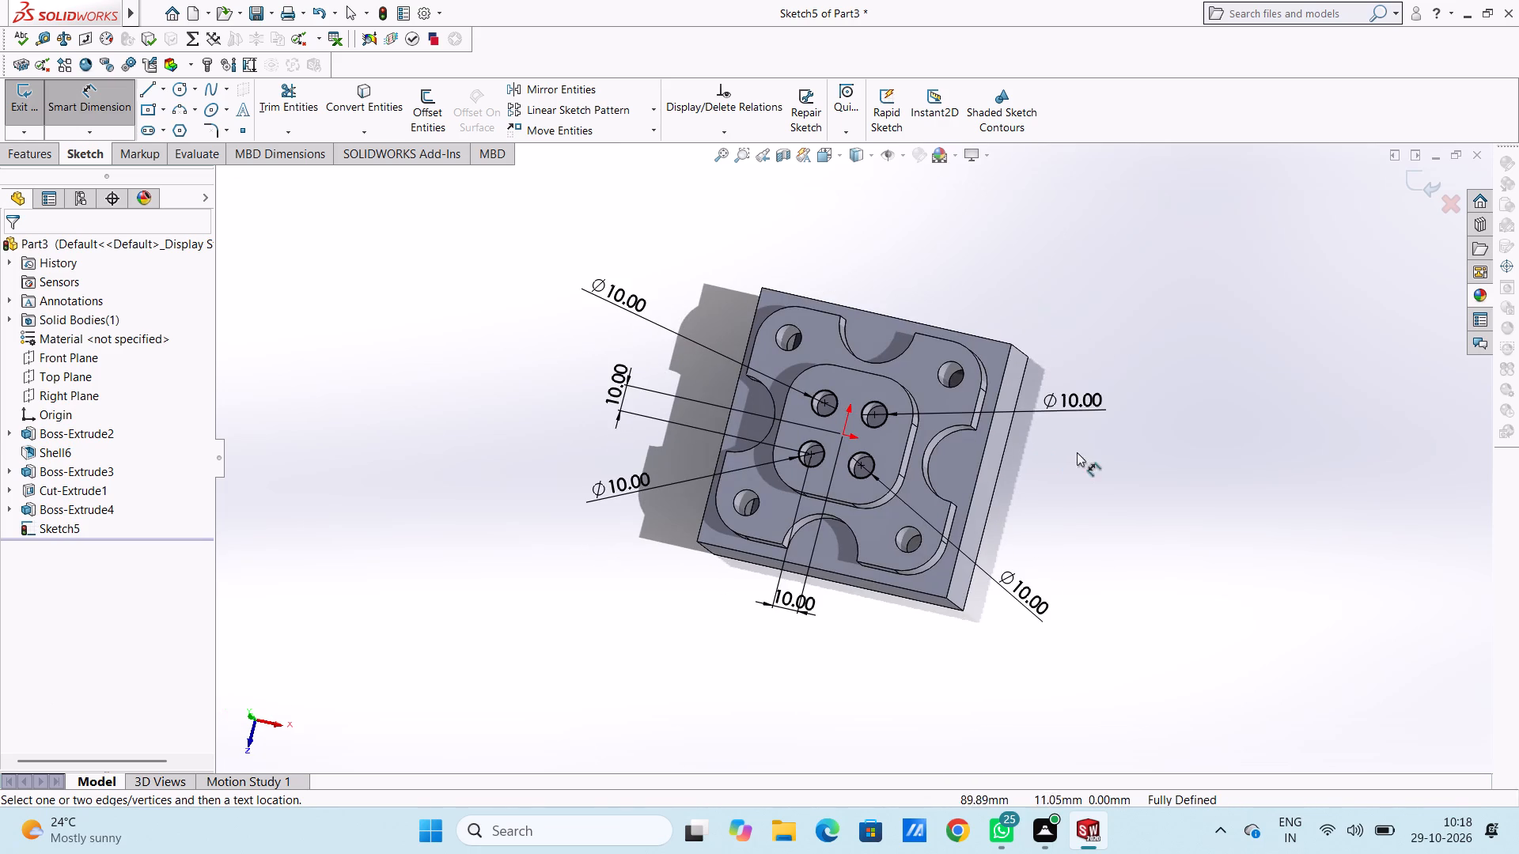
pyautogui.moveTo(1049, 388); pyautogui.dragTo(1038, 404, button='middle')
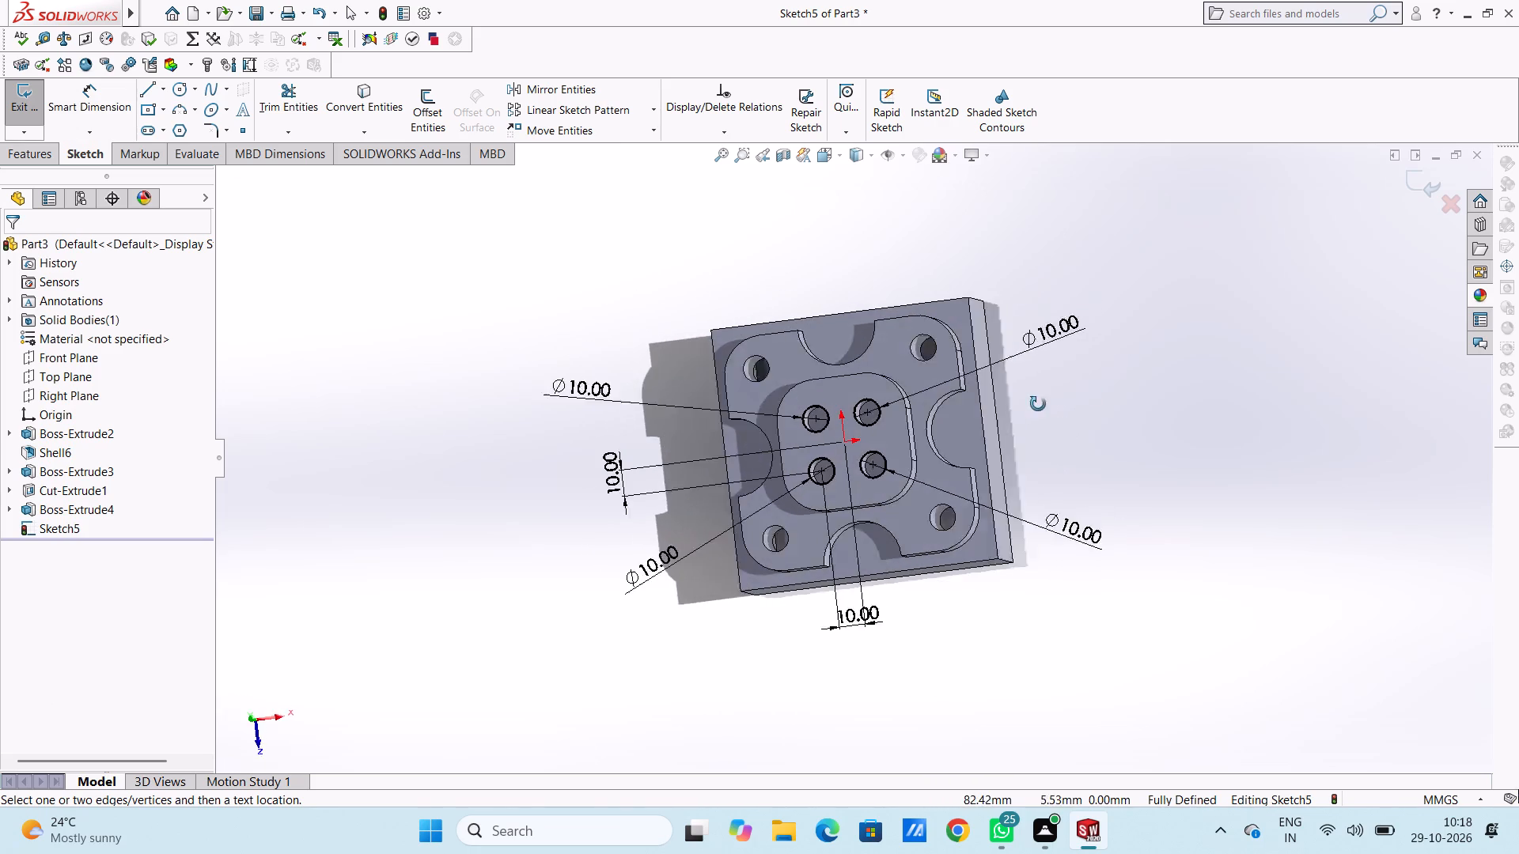
pyautogui.moveTo(1038, 404); pyautogui.dragTo(985, 401, button='middle')
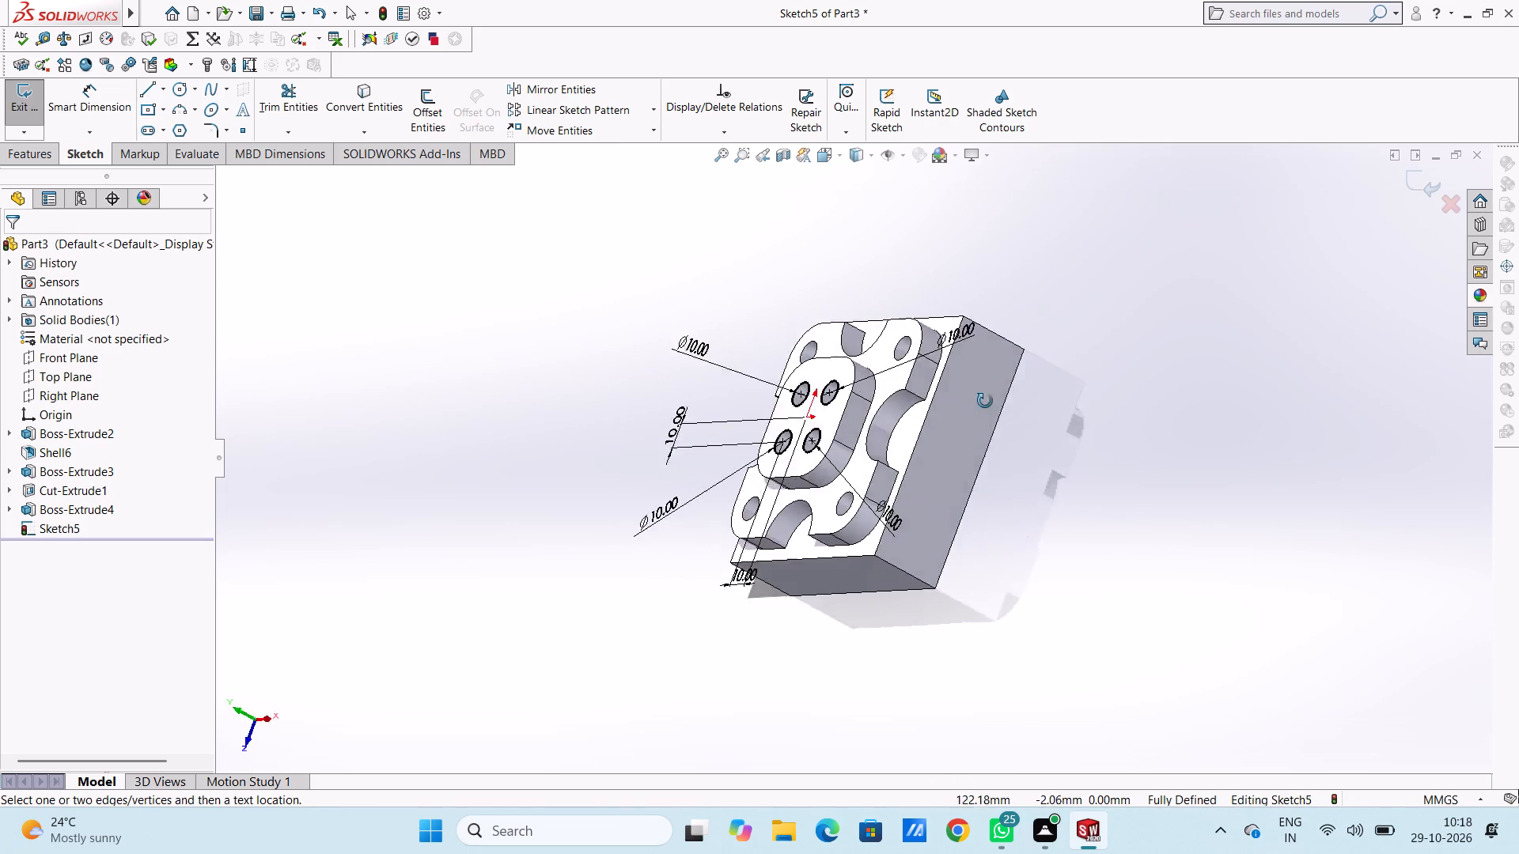
pyautogui.moveTo(985, 401); pyautogui.dragTo(1016, 436, button='middle')
pyautogui.scroll(-1, 850, 384)
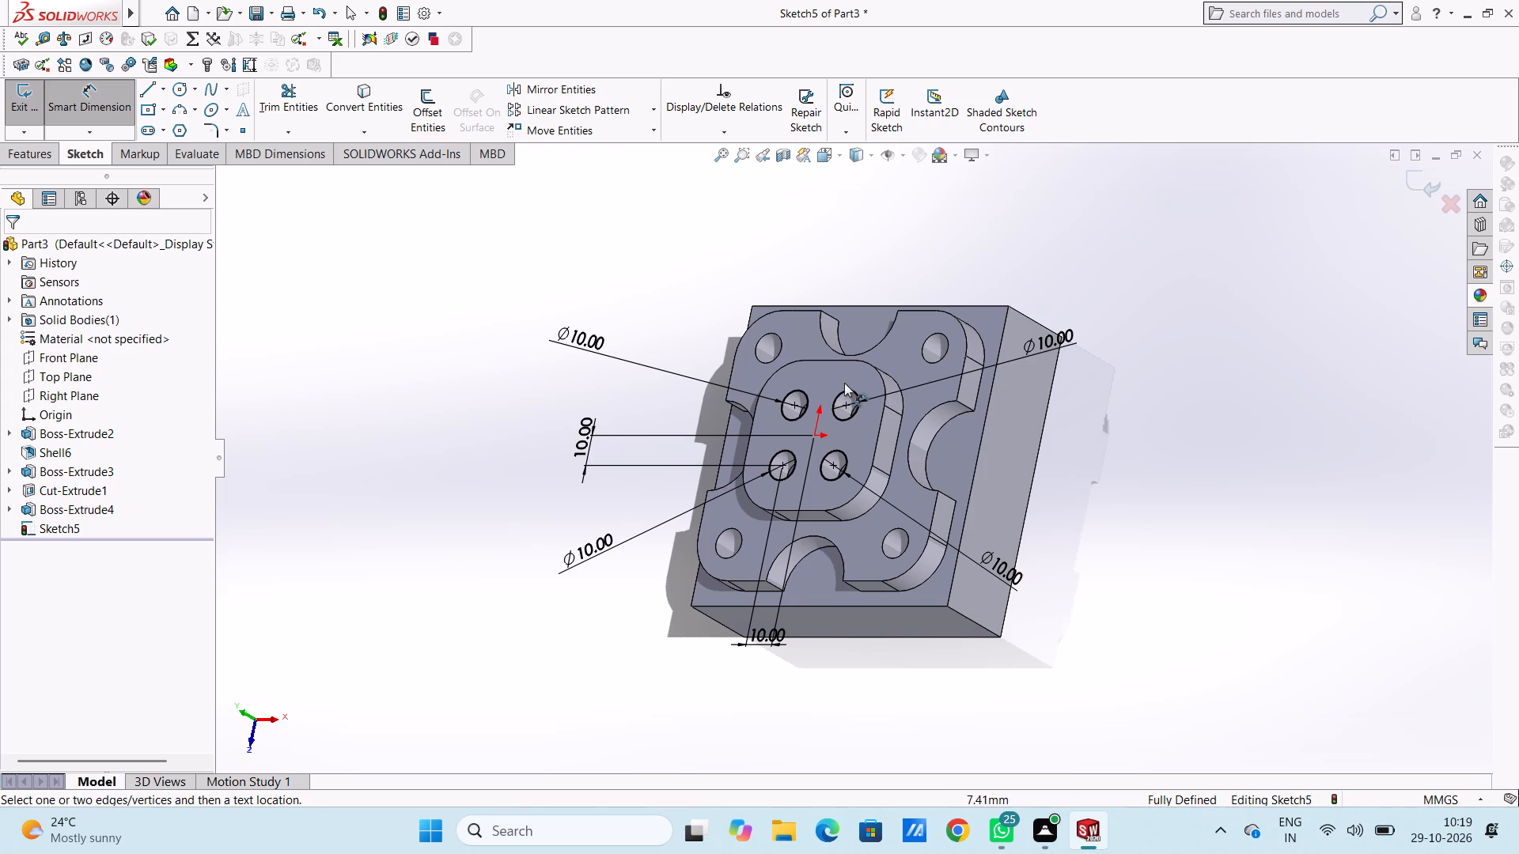
pyautogui.scroll(-1, 648, 368)
pyautogui.scroll(-2, 953, 452)
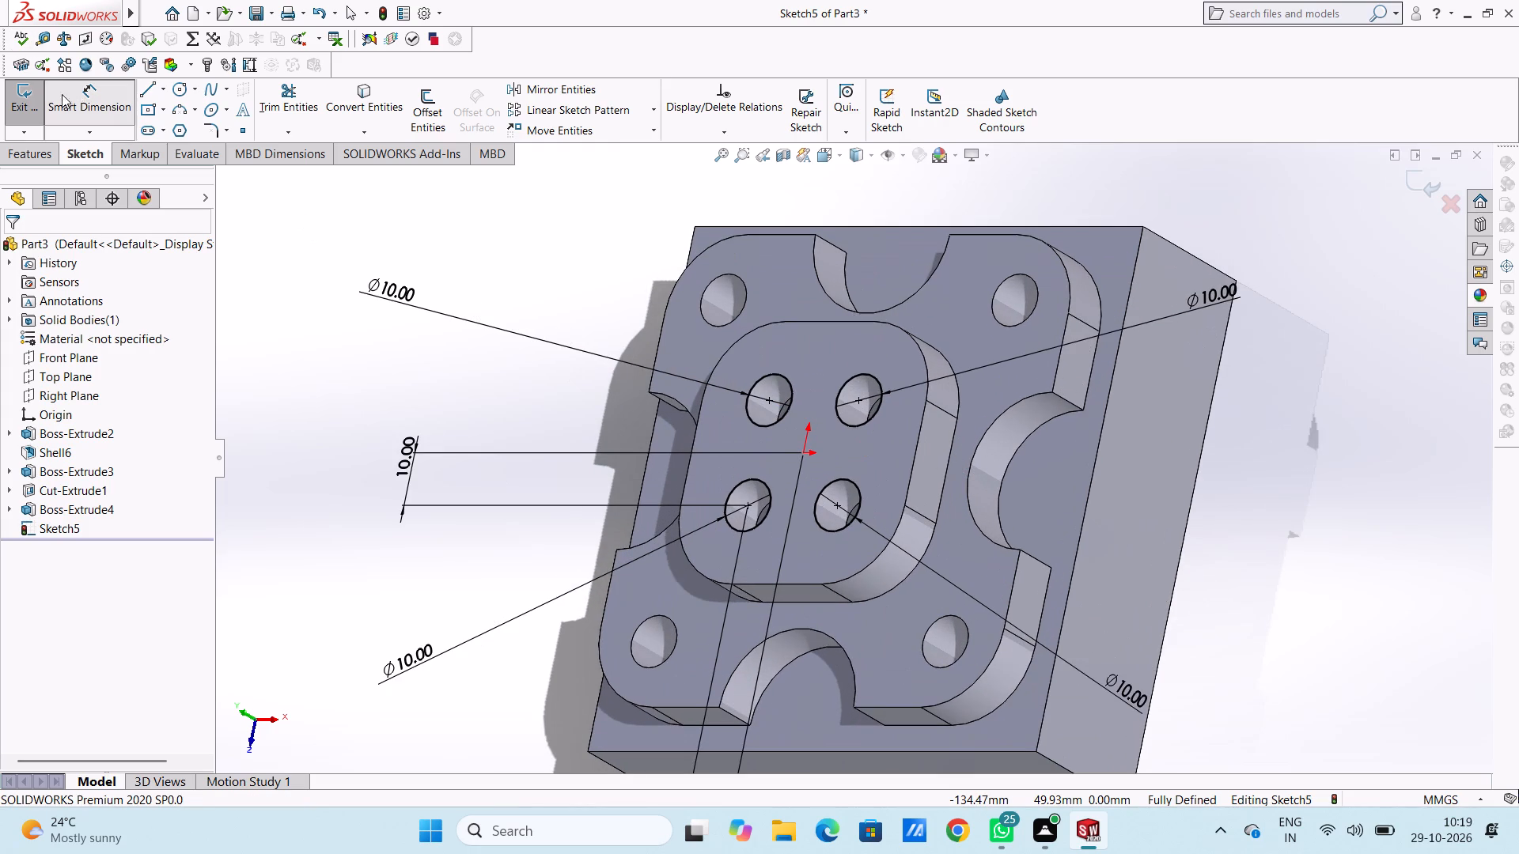
# Cut-extrude the four sketched circles on the rounded-square boss with a blind depth of 10 mm.
pyautogui.click(99, 110)
pyautogui.click(46, 156)
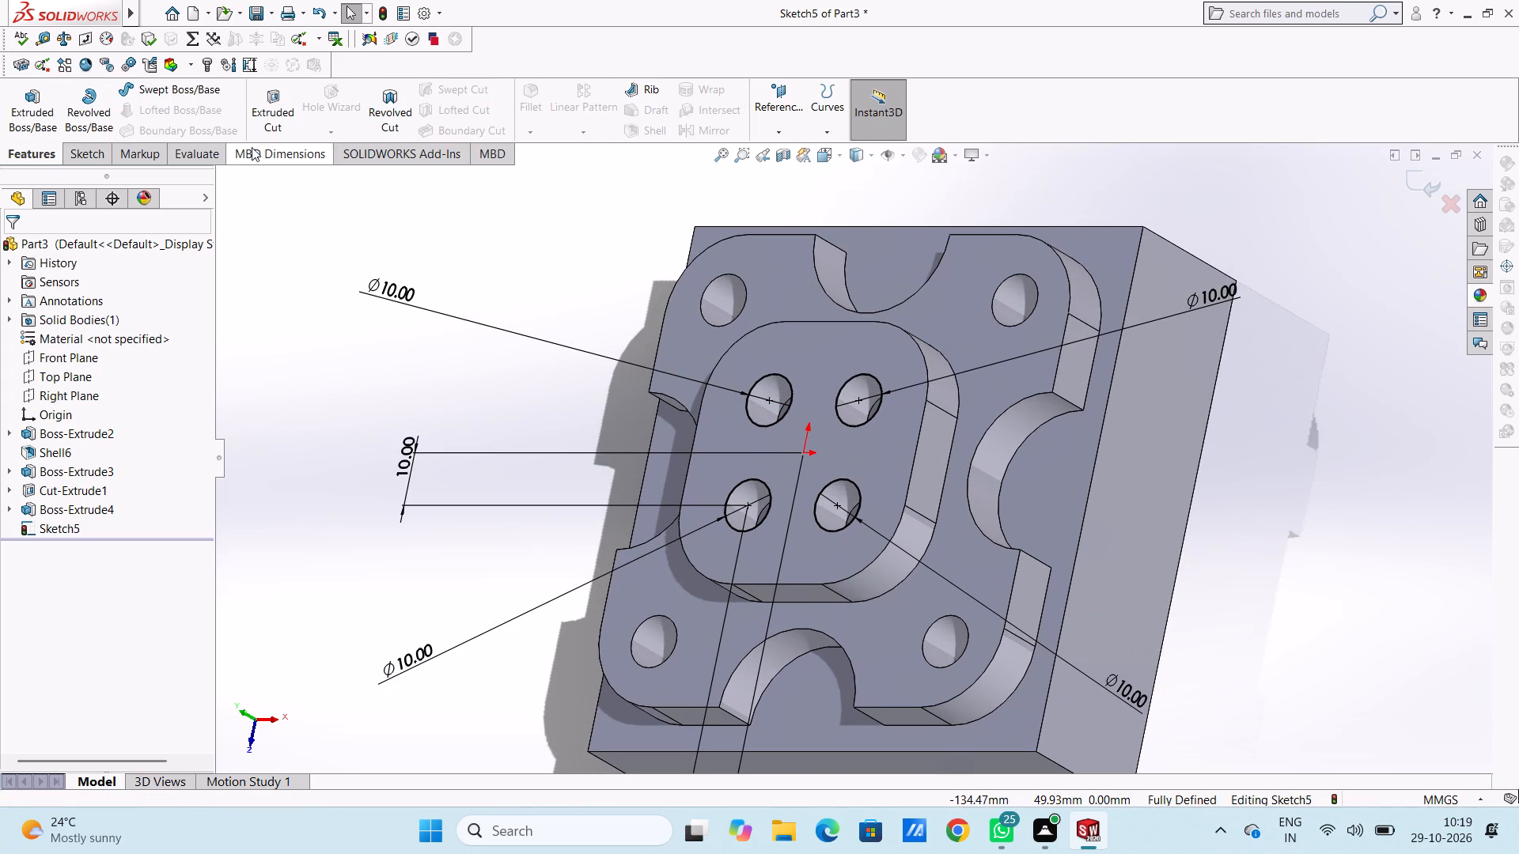
pyautogui.moveTo(286, 100); pyautogui.dragTo(287, 113)
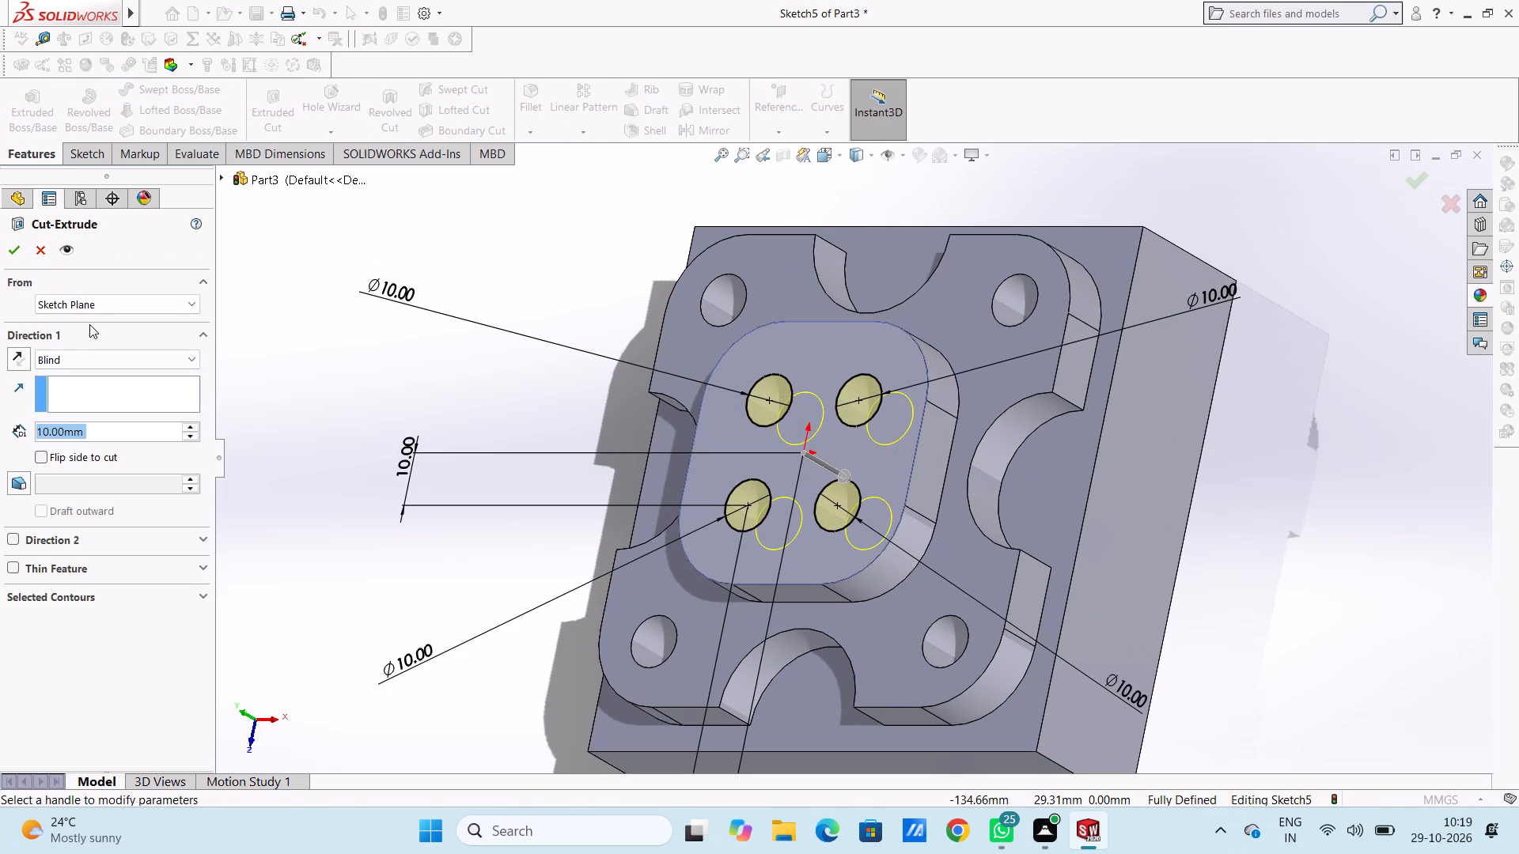
pyautogui.click(118, 361)
pyautogui.click(97, 384)
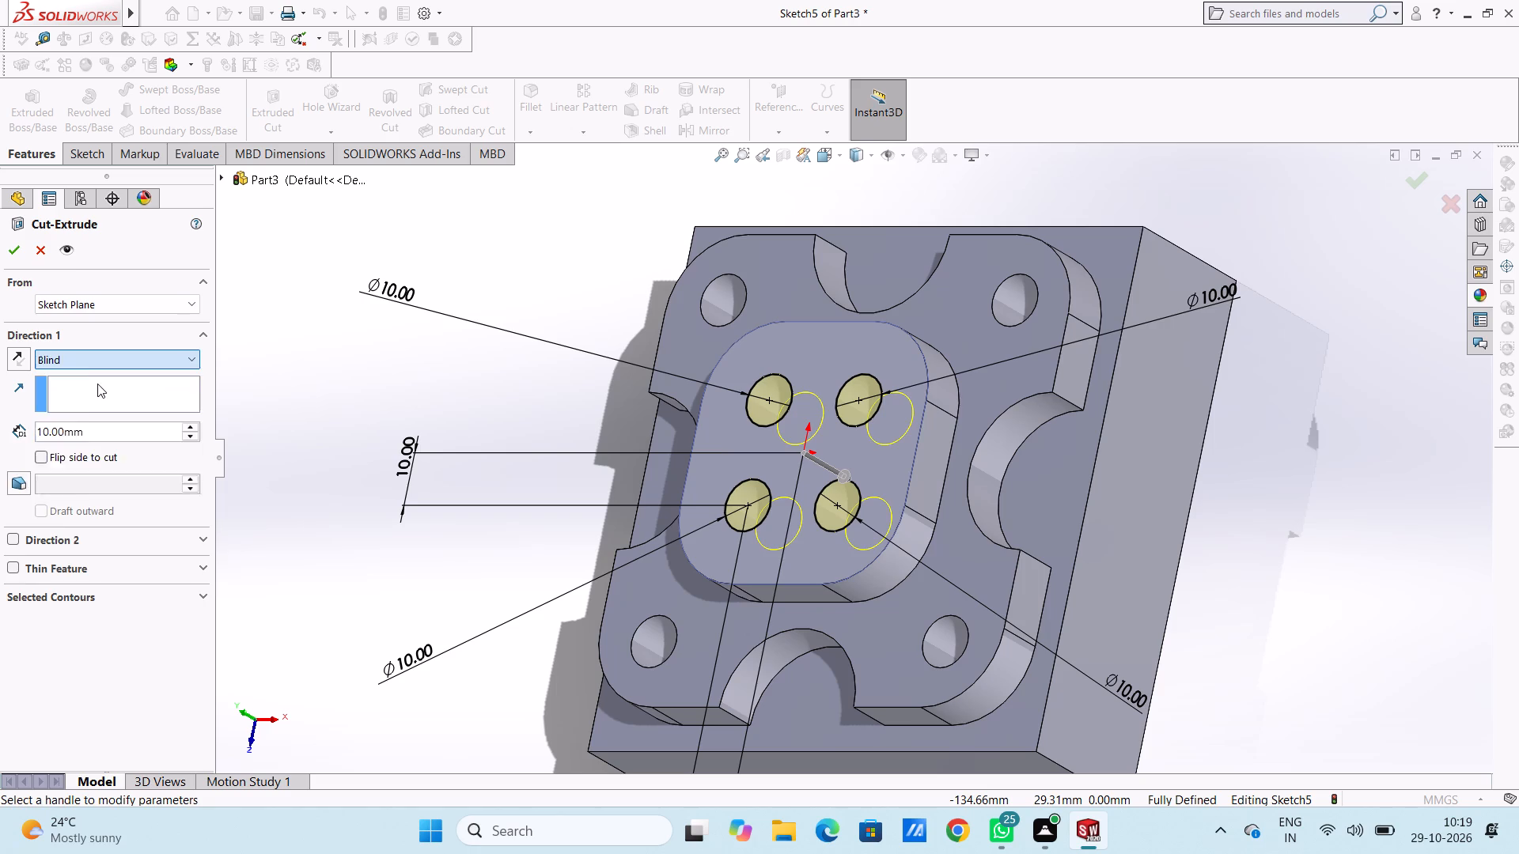
pyautogui.click(13, 251)
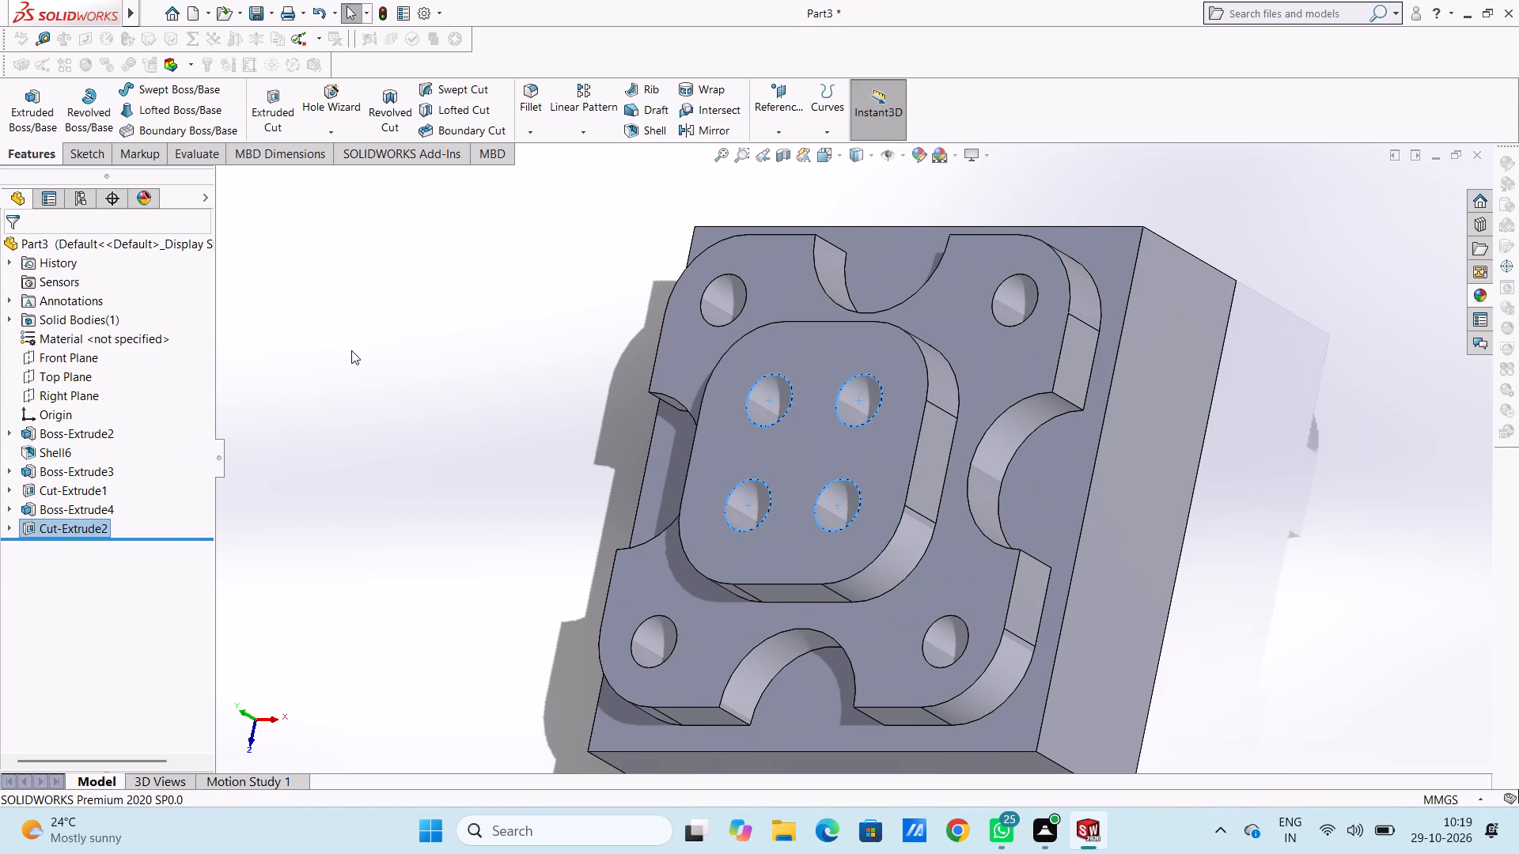
pyautogui.click(351, 350)
# Examine the four cut holes in the boss and the overall block from above and from several oblique angles.
pyautogui.moveTo(499, 255); pyautogui.dragTo(557, 353, button='middle')
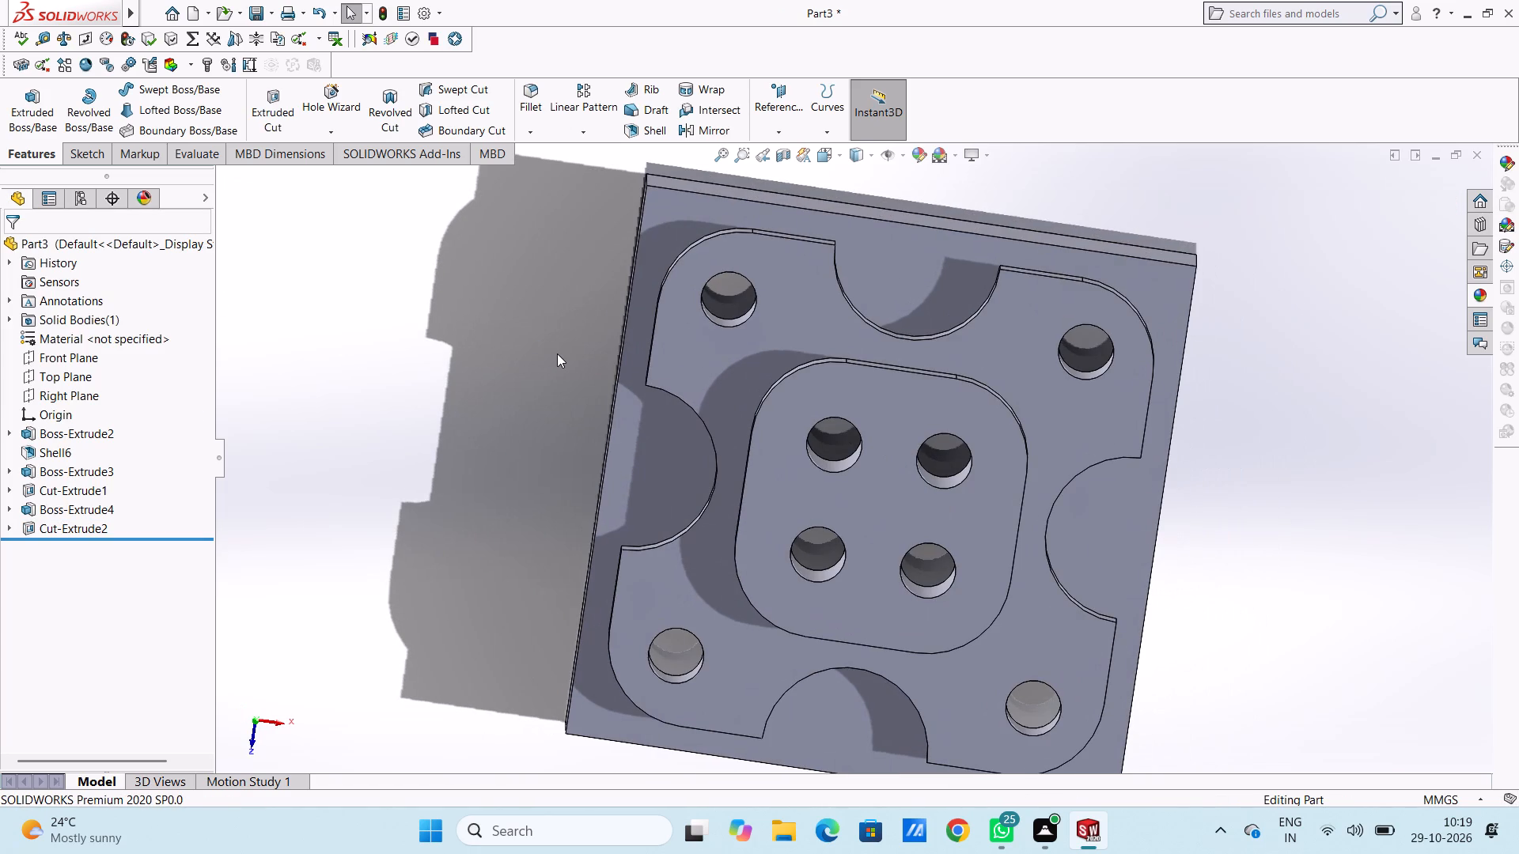
pyautogui.moveTo(567, 410); pyautogui.dragTo(554, 372, button='middle')
pyautogui.scroll(1, 554, 372)
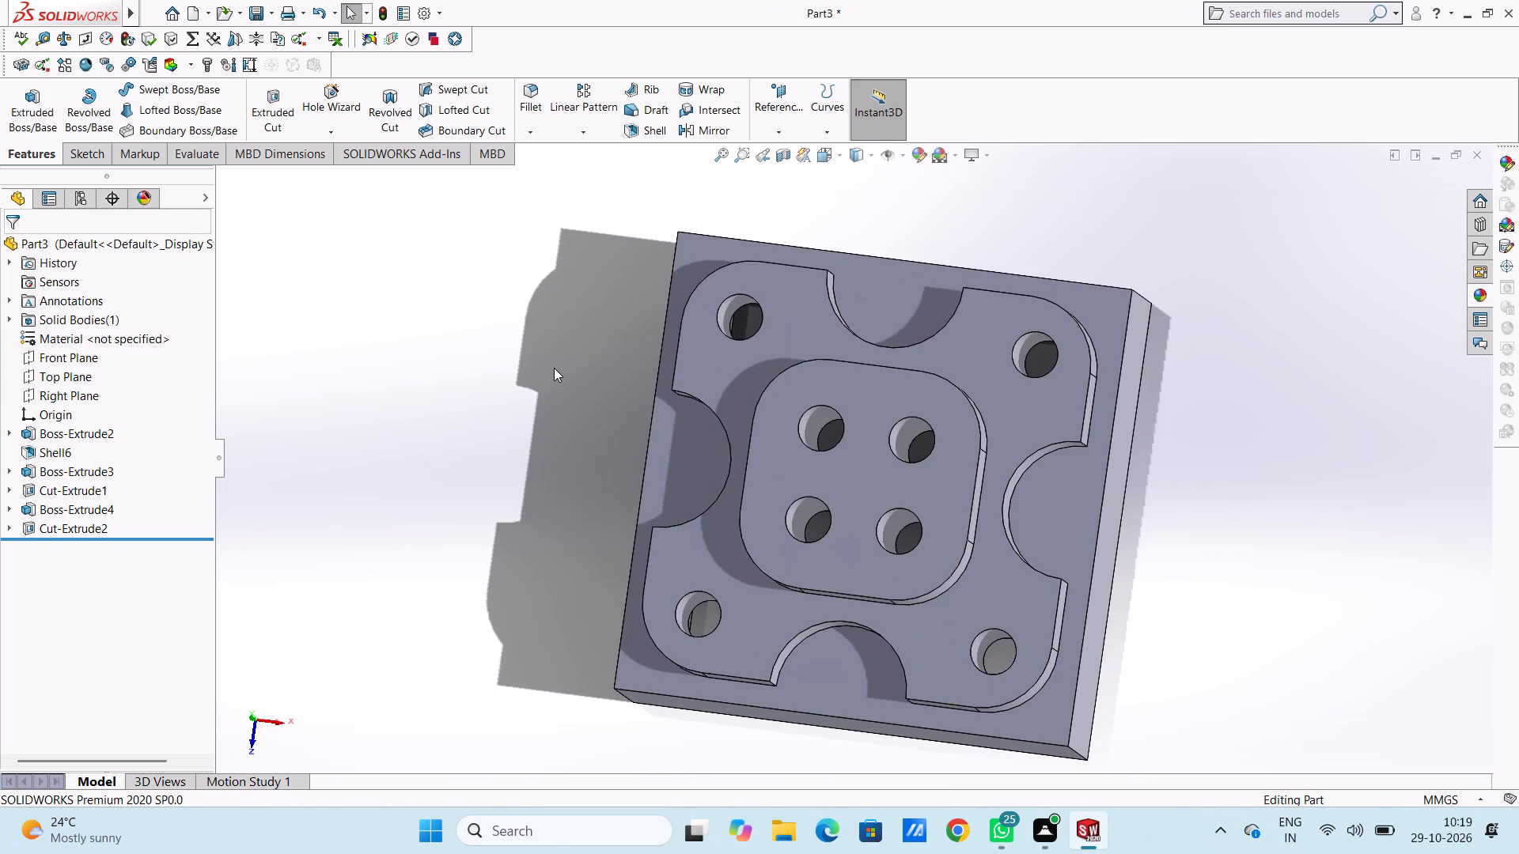
pyautogui.scroll(2, 559, 373)
pyautogui.moveTo(536, 470); pyautogui.dragTo(555, 467, button='middle')
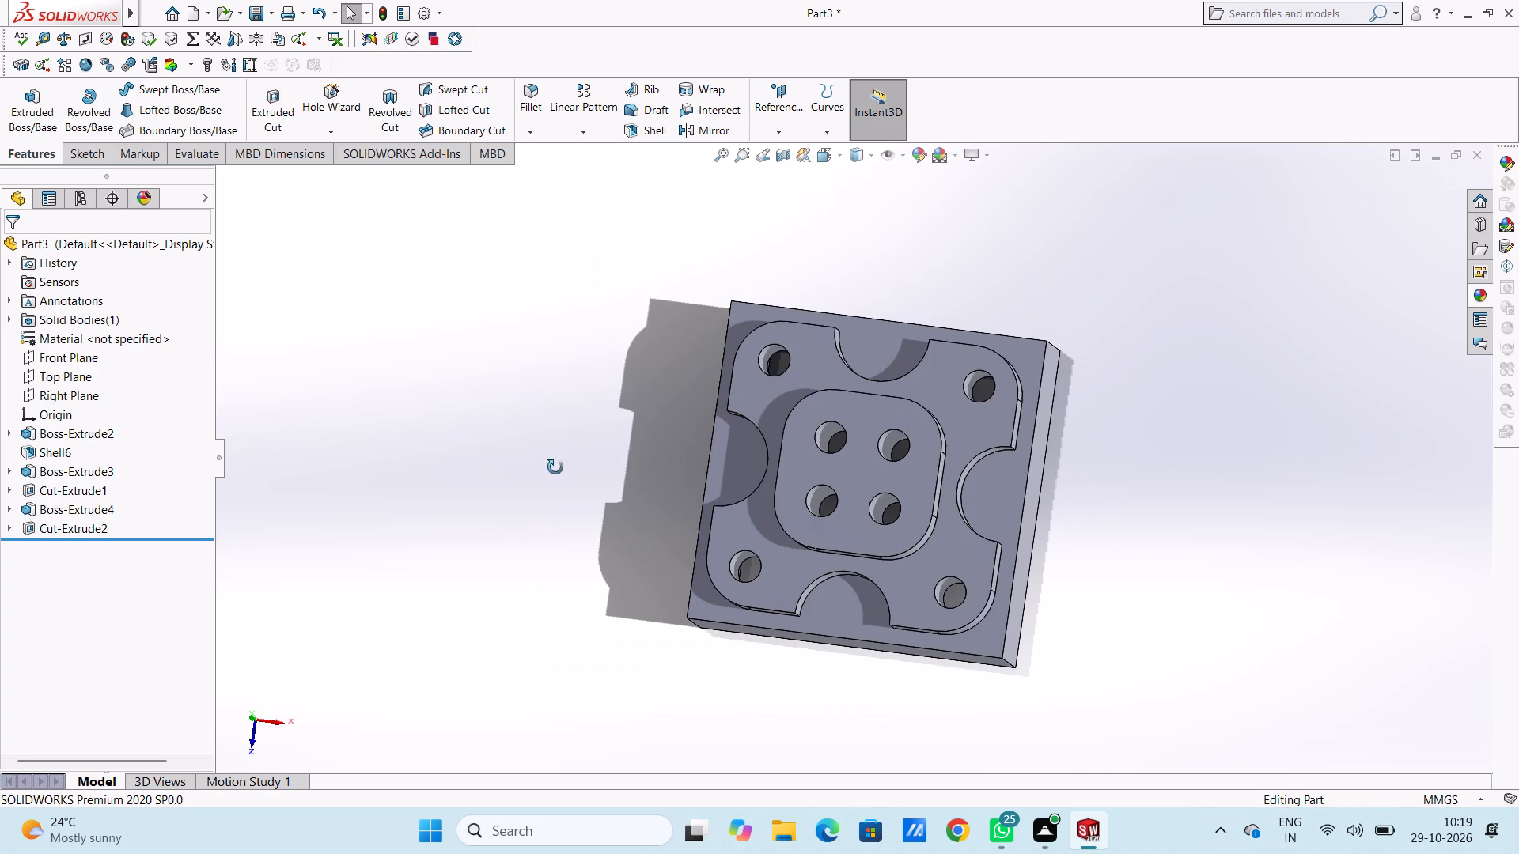
pyautogui.moveTo(555, 467); pyautogui.dragTo(508, 257, button='middle')
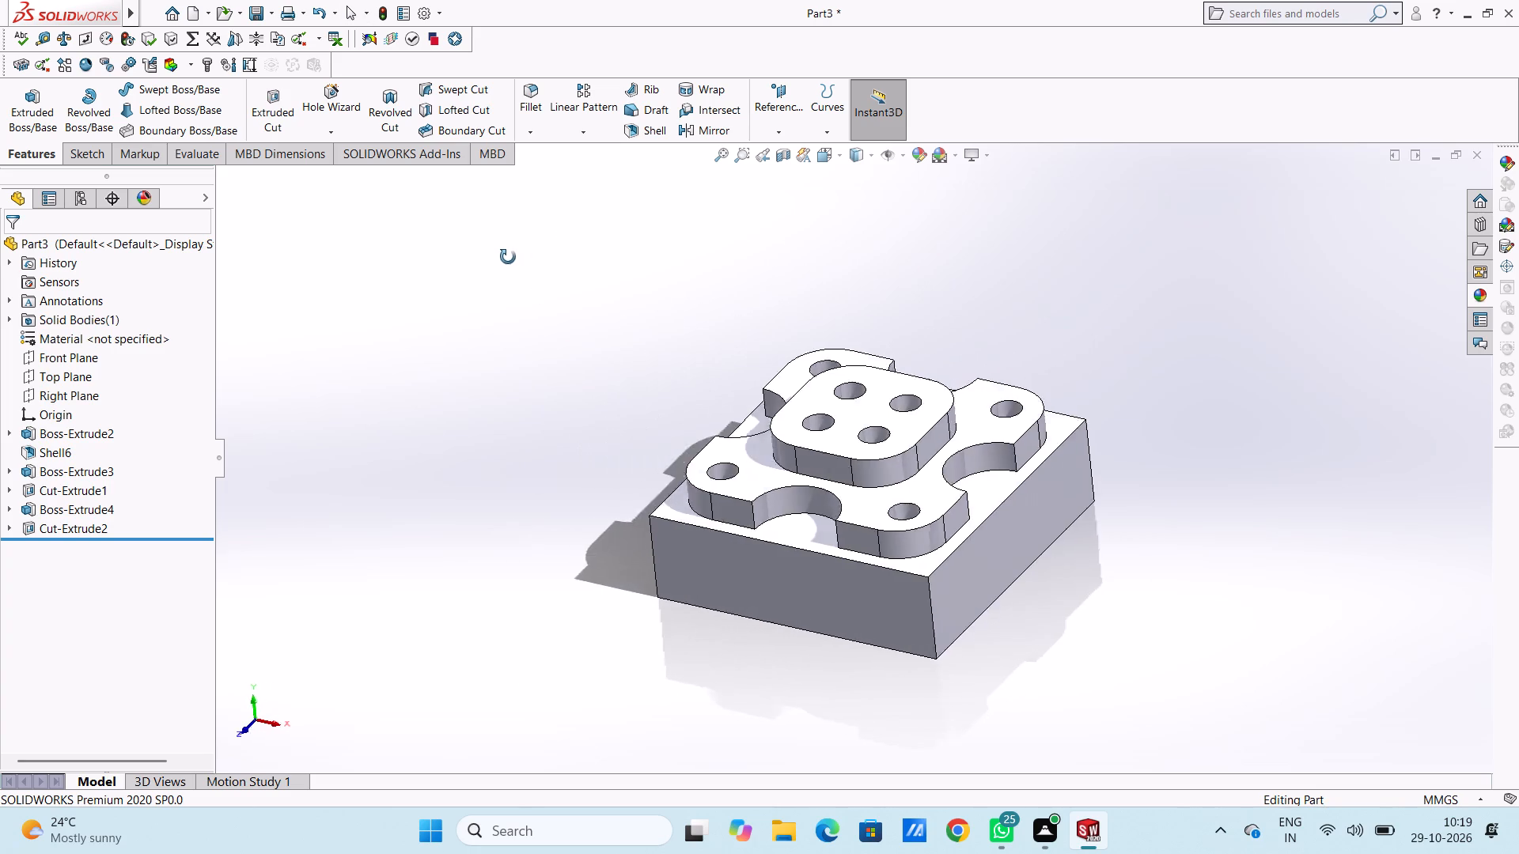
pyautogui.moveTo(508, 257); pyautogui.dragTo(506, 258, button='middle')
pyautogui.scroll(3, 665, 380)
pyautogui.moveTo(949, 548); pyautogui.dragTo(1059, 555, button='middle')
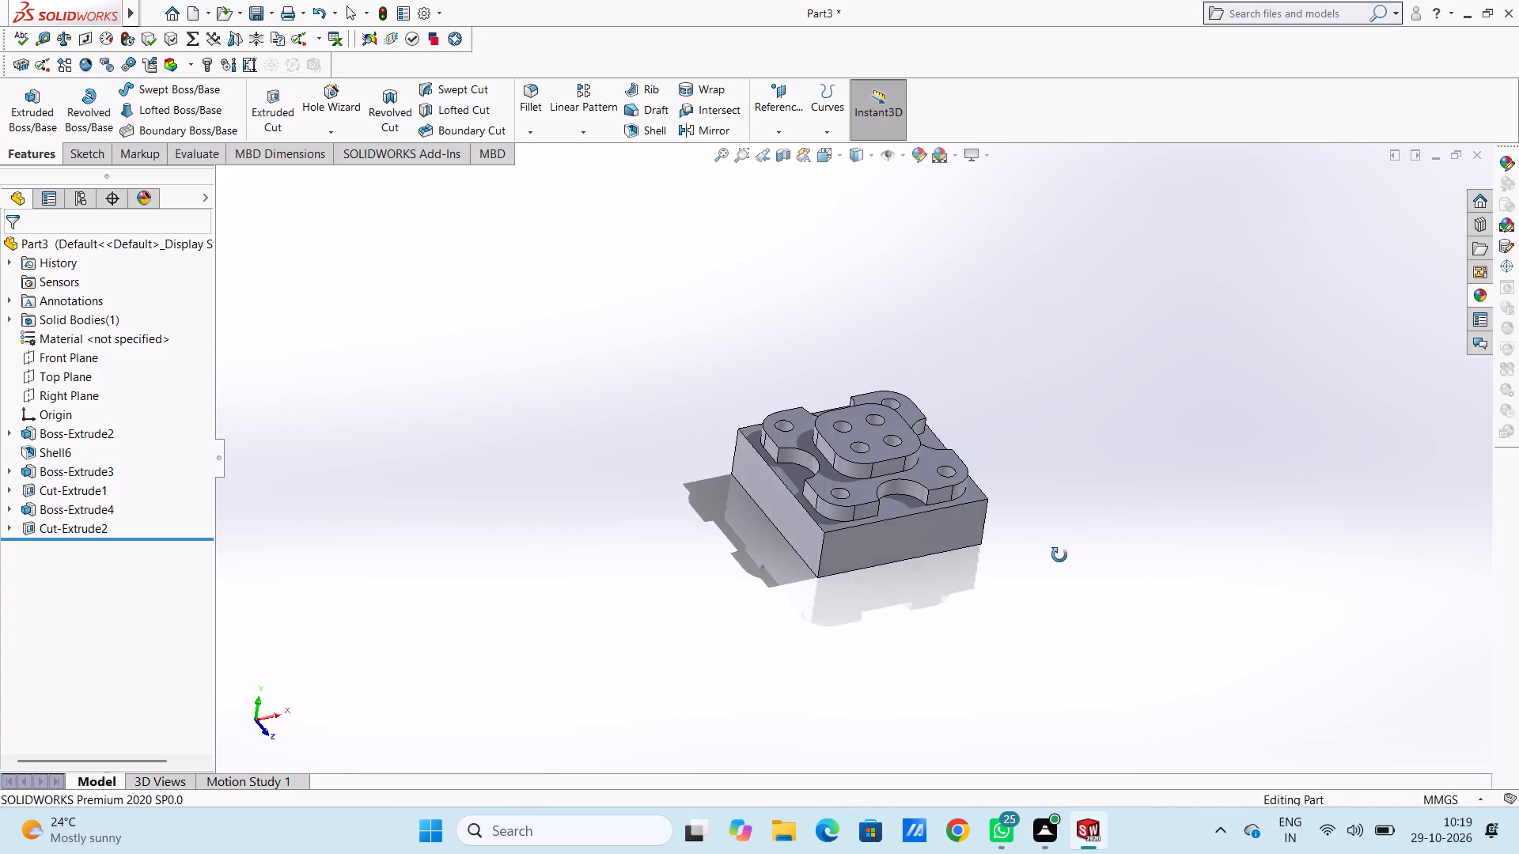
pyautogui.moveTo(1059, 555); pyautogui.dragTo(970, 402, button='middle')
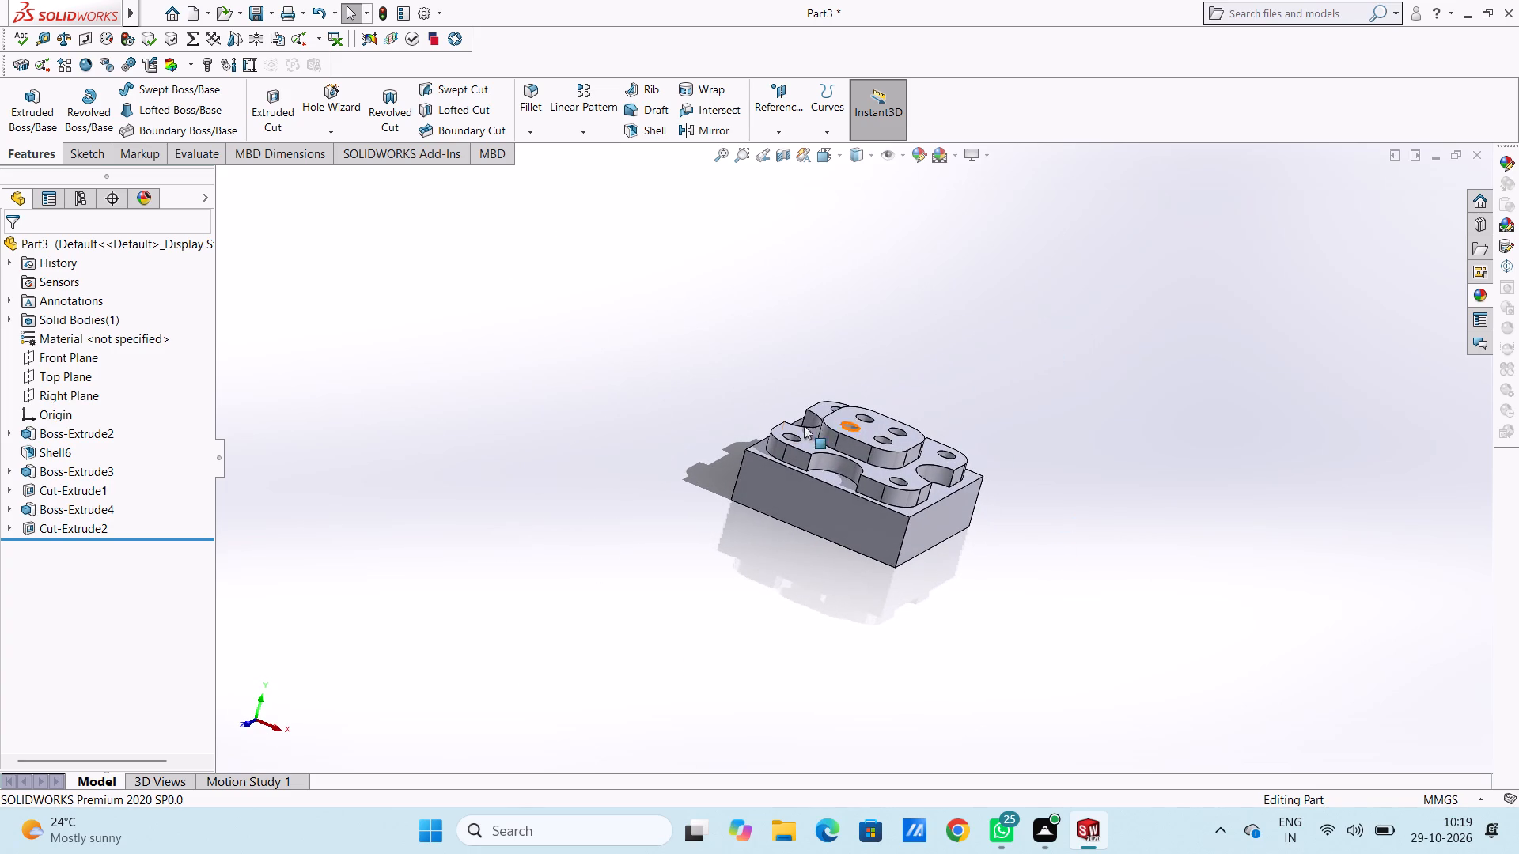
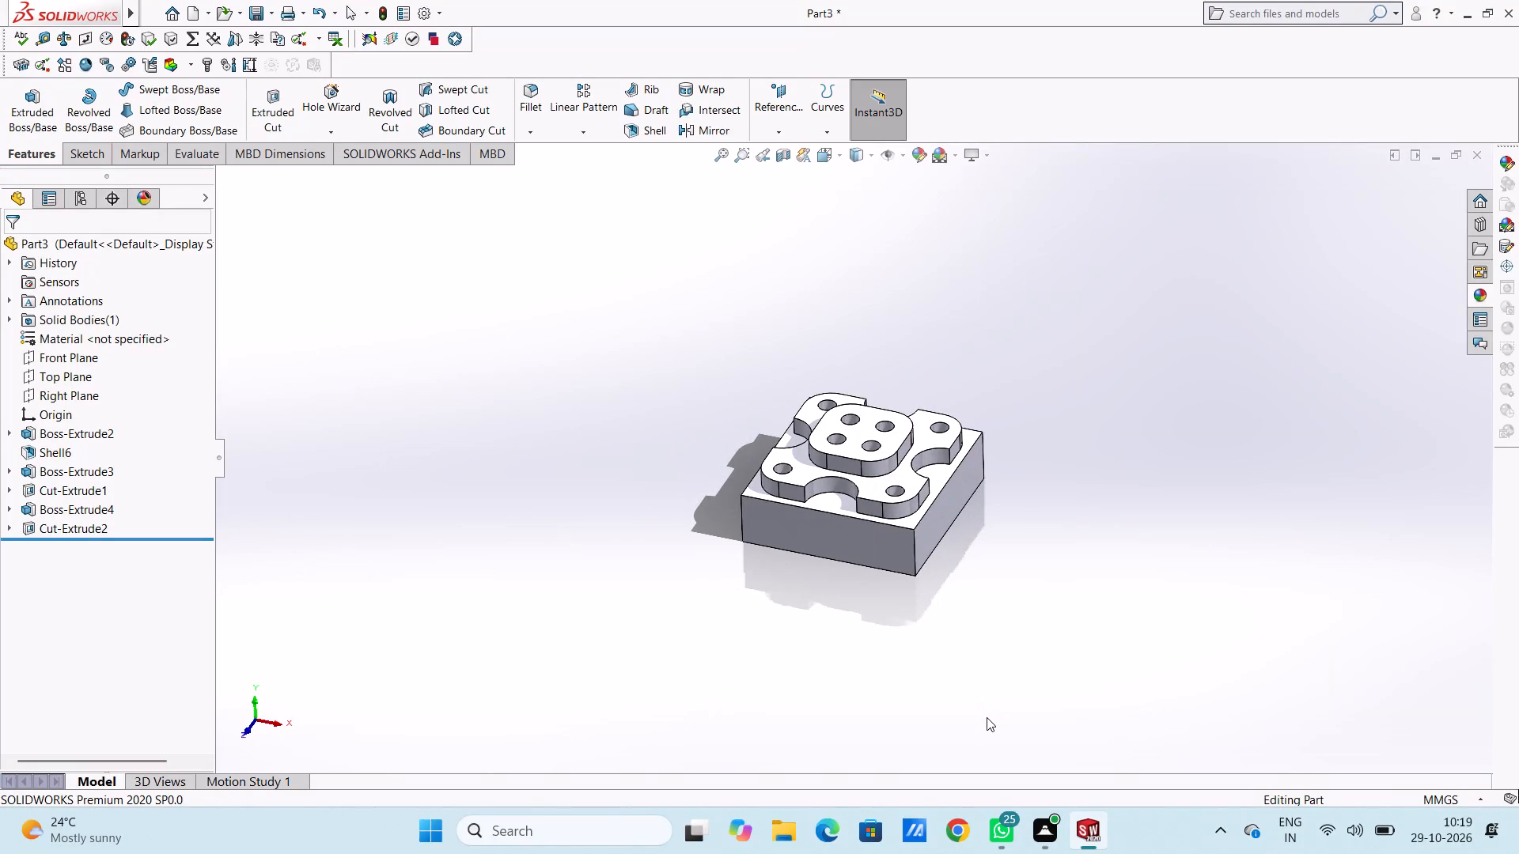
# Open the appearance settings for the notched plate's top face and colour it dark green from the standard swatches.
pyautogui.moveTo(907, 492); pyautogui.dragTo(928, 580, button='middle')
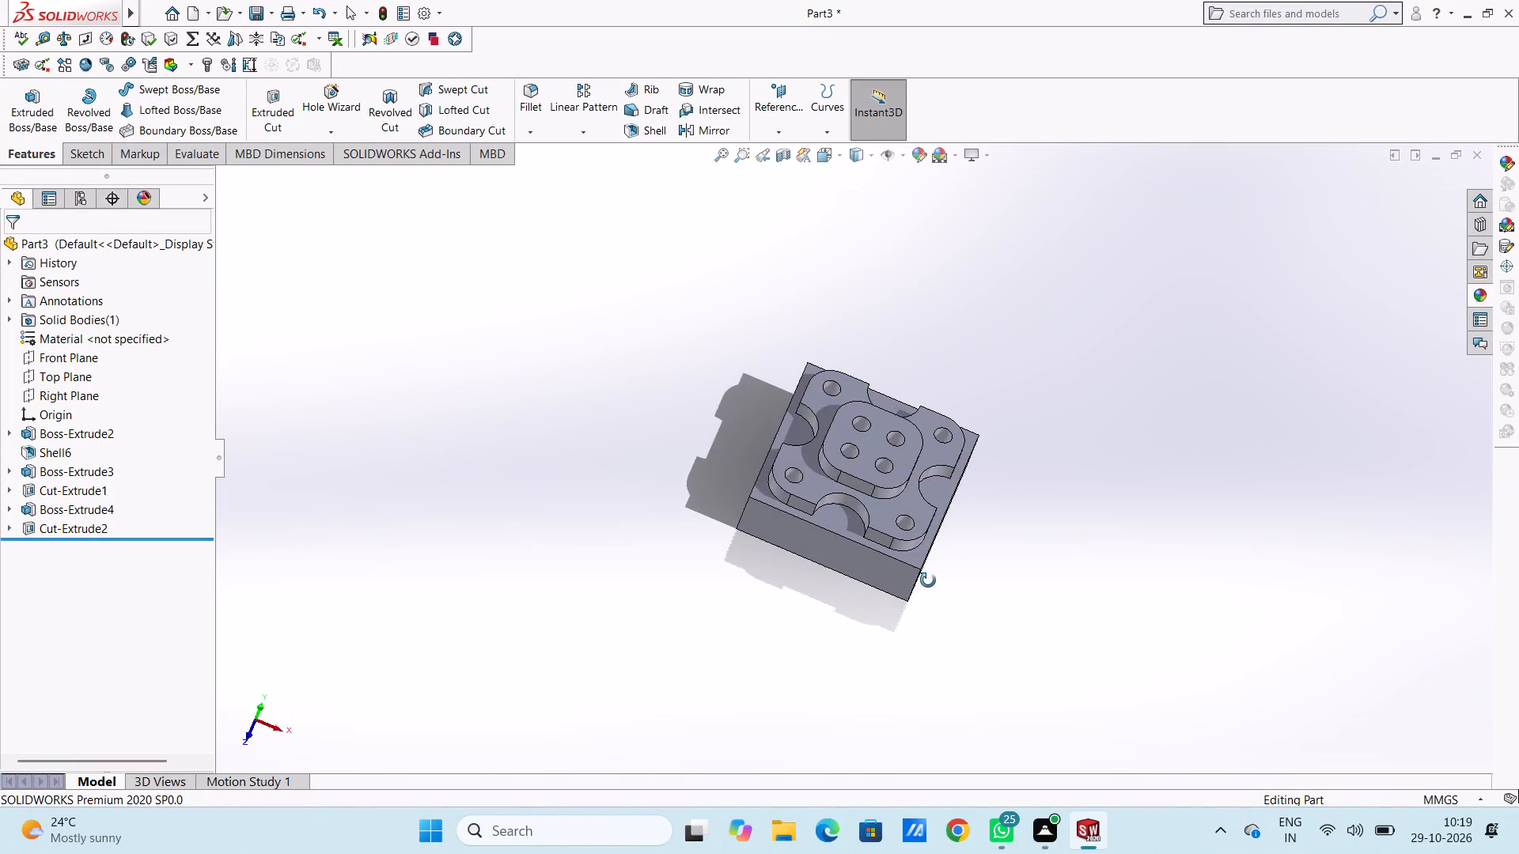
pyautogui.moveTo(928, 580); pyautogui.dragTo(892, 558, button='middle')
pyautogui.scroll(-4, 911, 446)
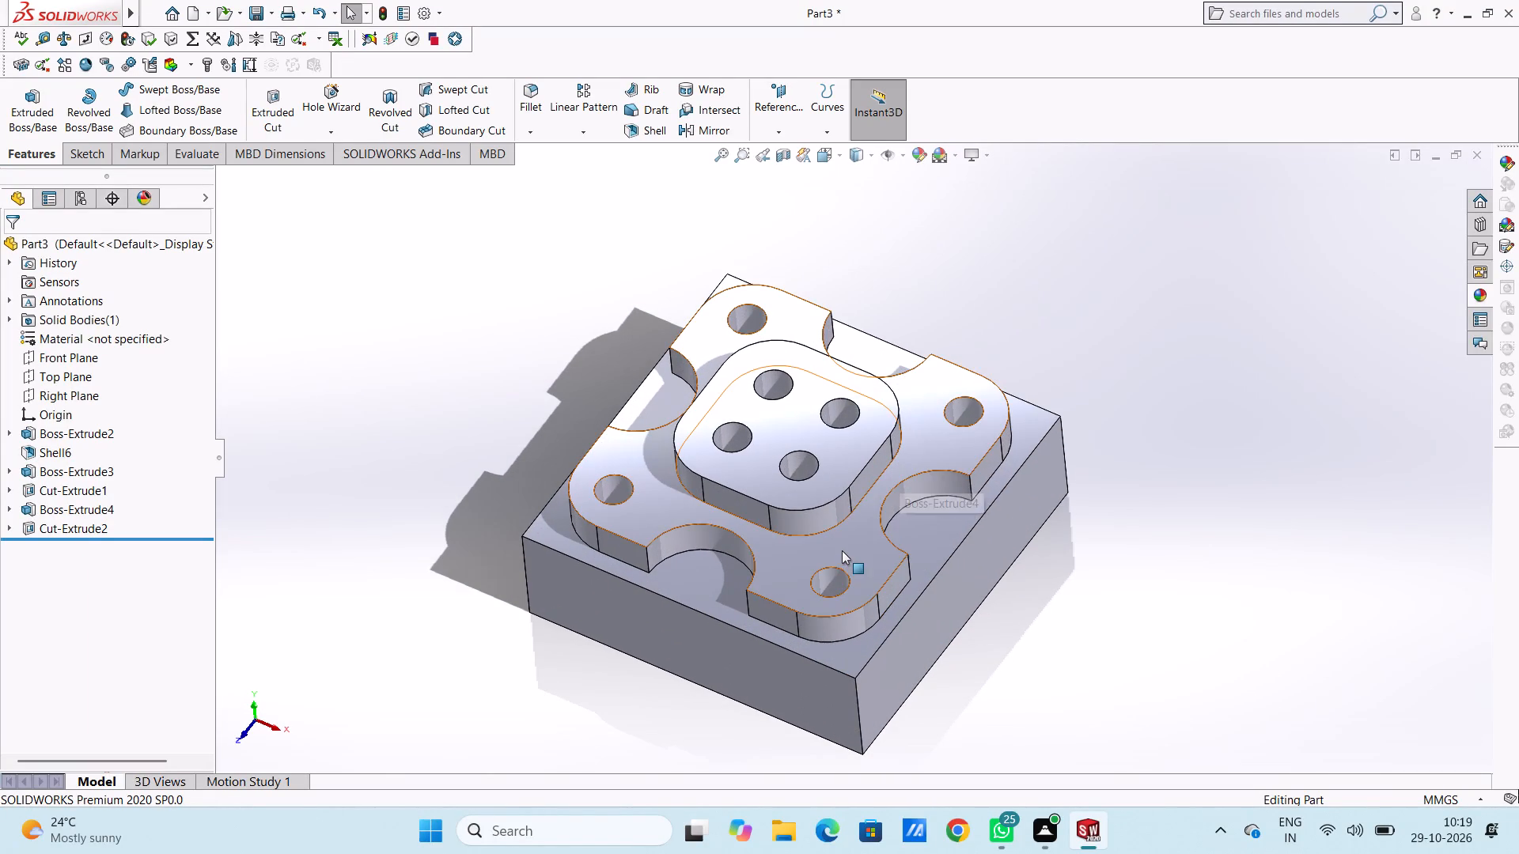
pyautogui.click(842, 550)
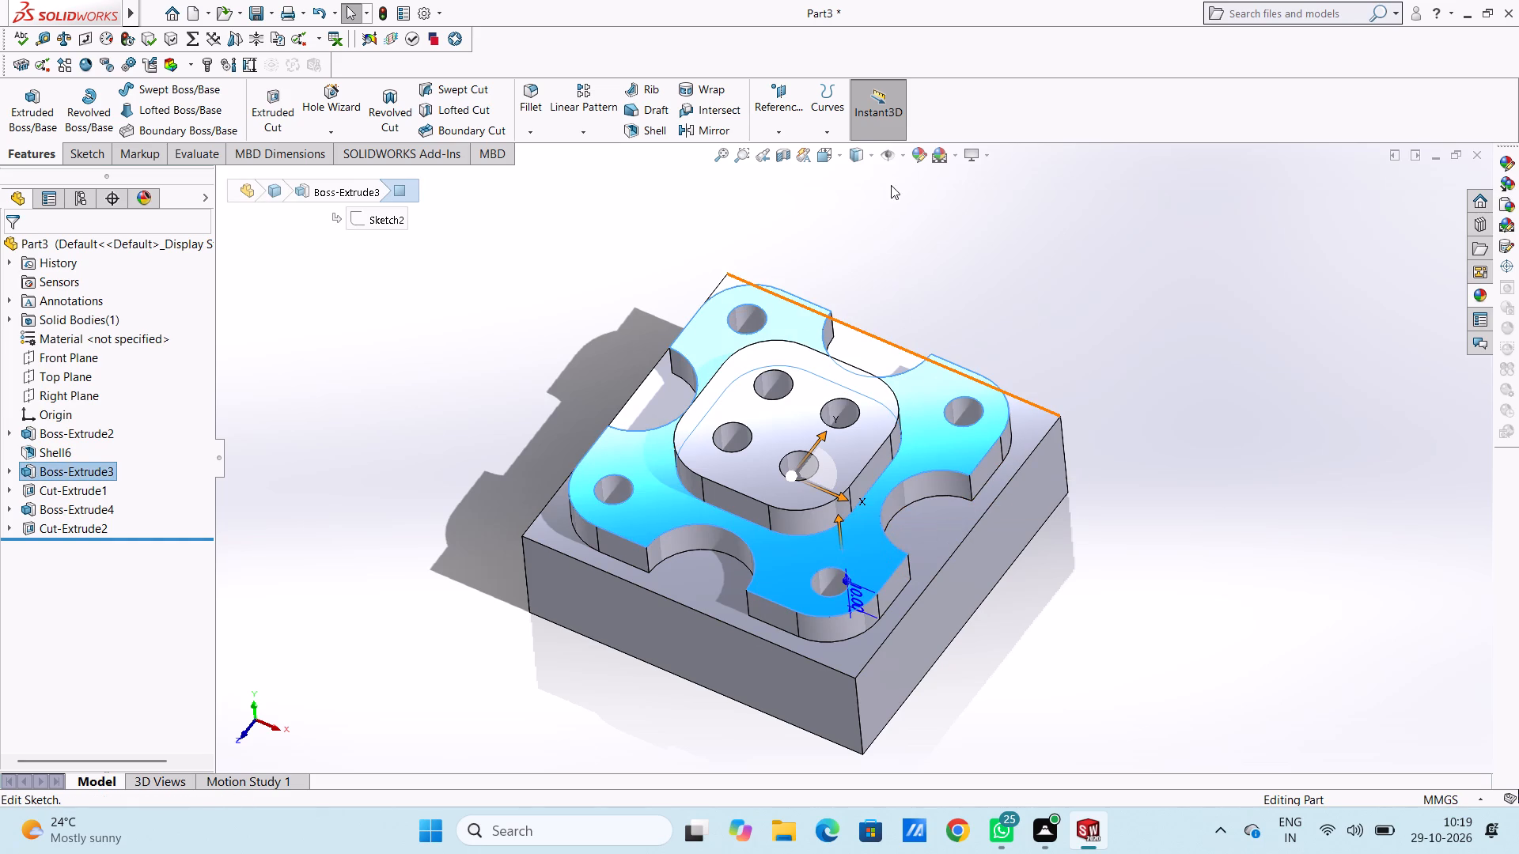
pyautogui.click(915, 158)
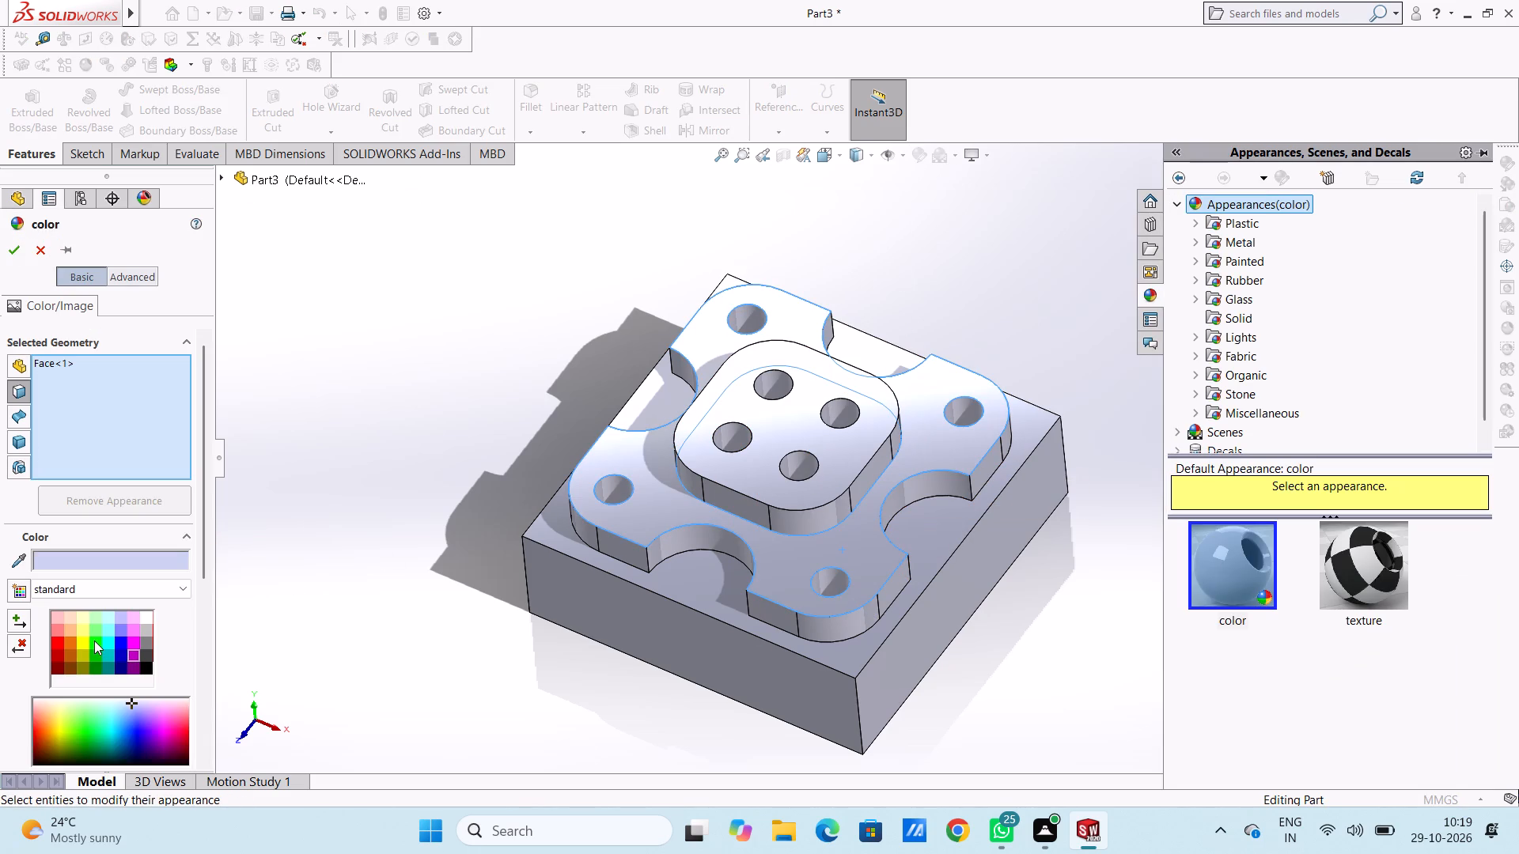
pyautogui.click(94, 640)
pyautogui.click(94, 658)
pyautogui.click(95, 668)
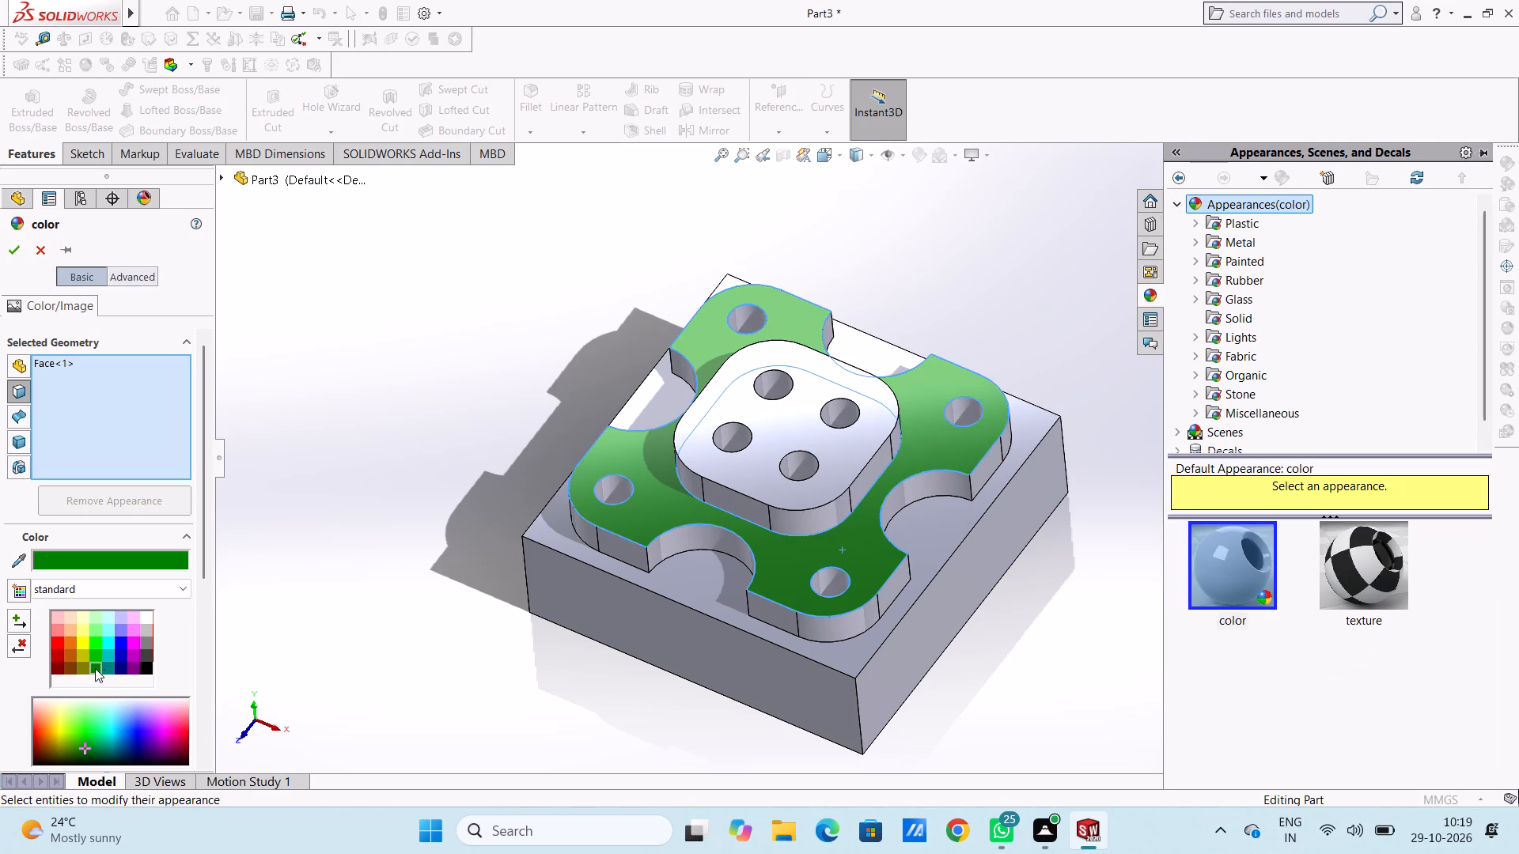
# Add the flat, rounded-corner and notch side faces along two adjacent sides of the plate to the green colouring.
pyautogui.click(680, 535)
pyautogui.click(631, 552)
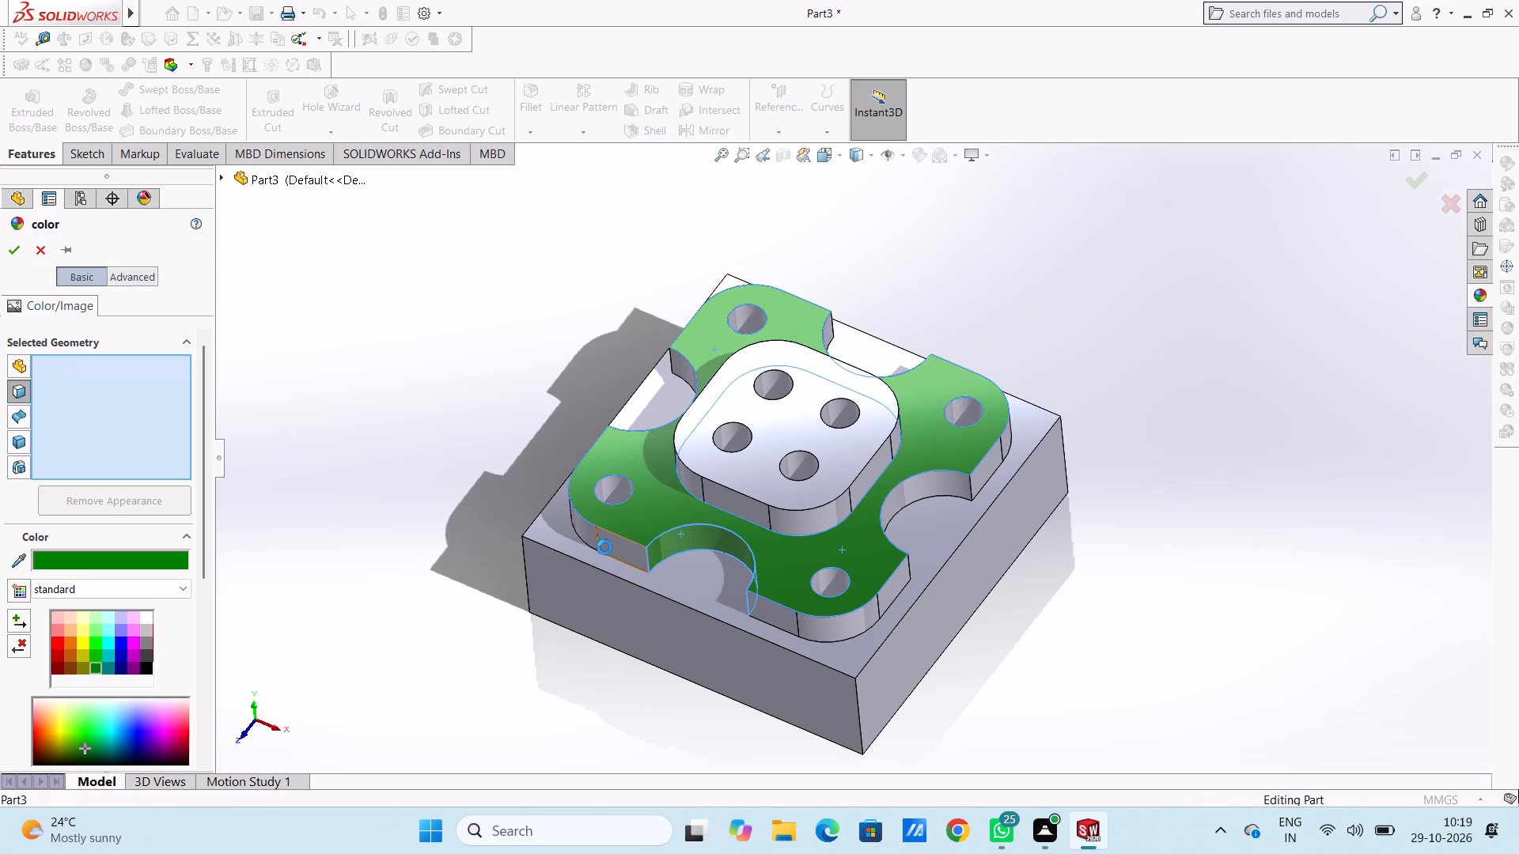
pyautogui.click(586, 534)
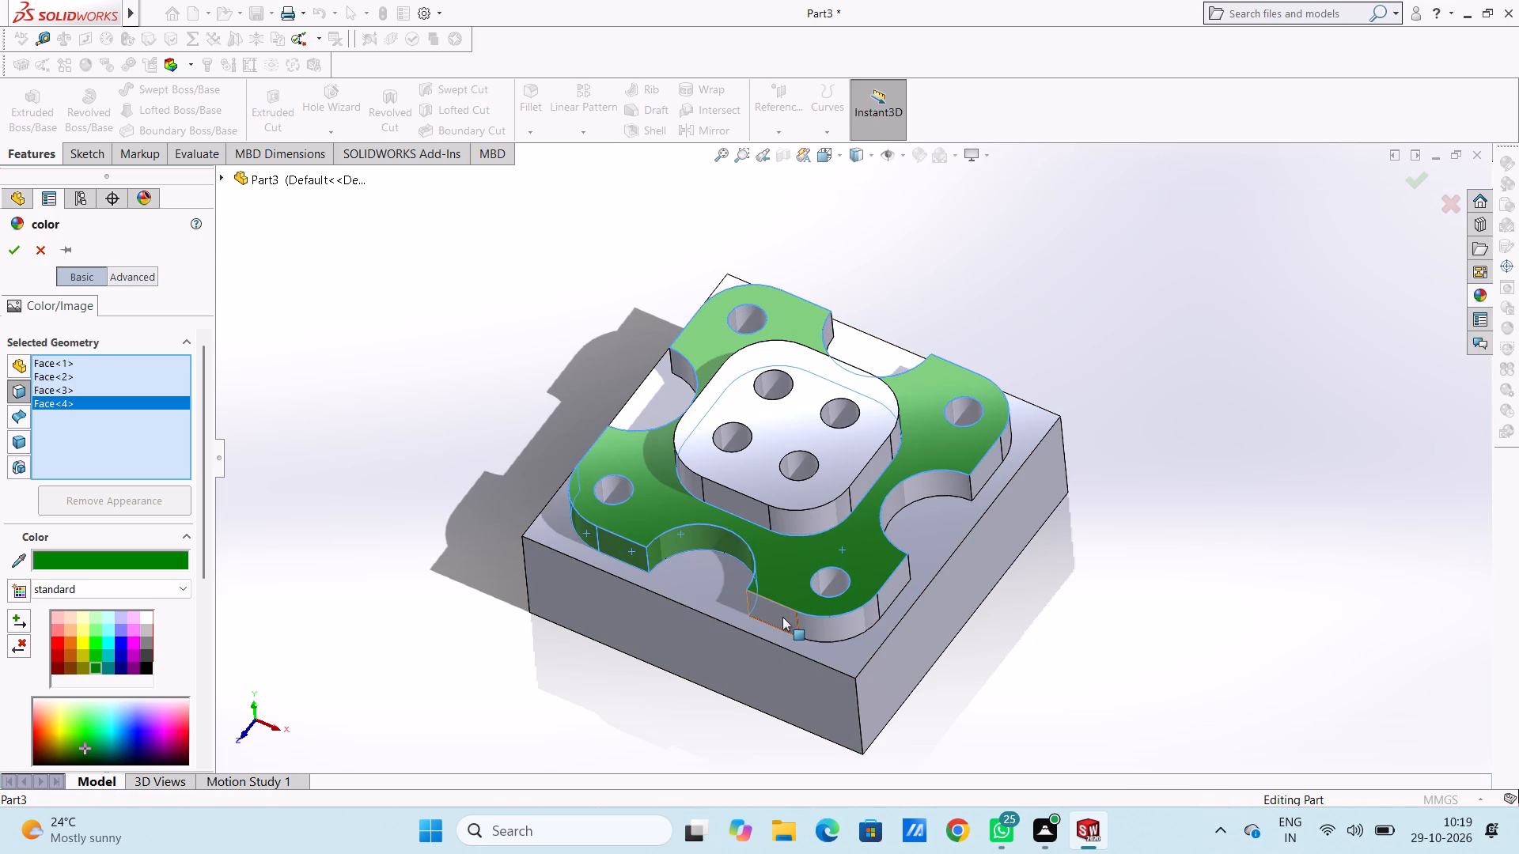
pyautogui.click(782, 613)
pyautogui.click(836, 625)
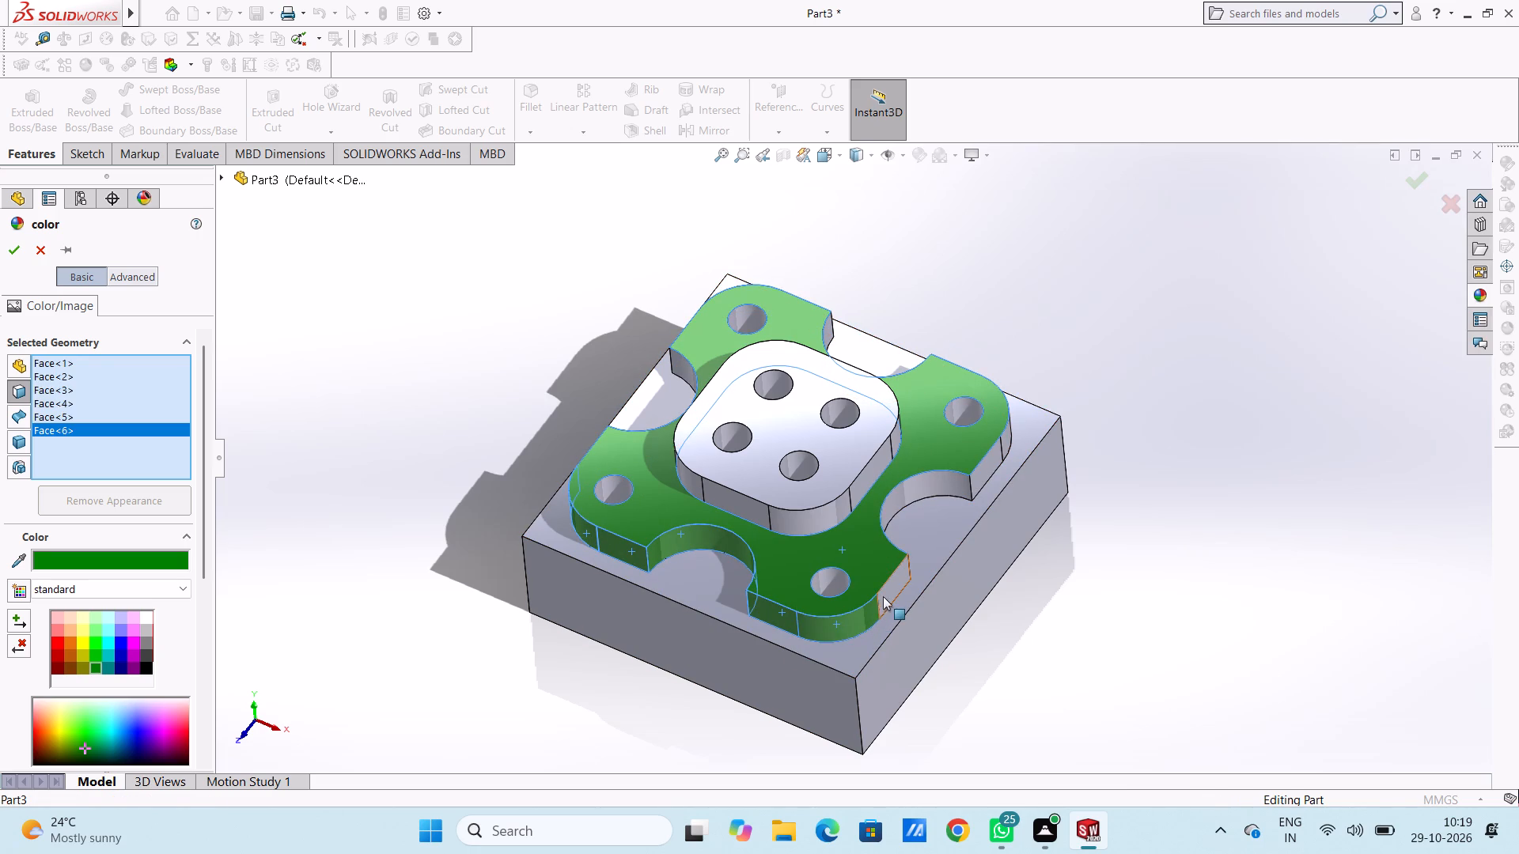
pyautogui.click(883, 596)
pyautogui.click(922, 496)
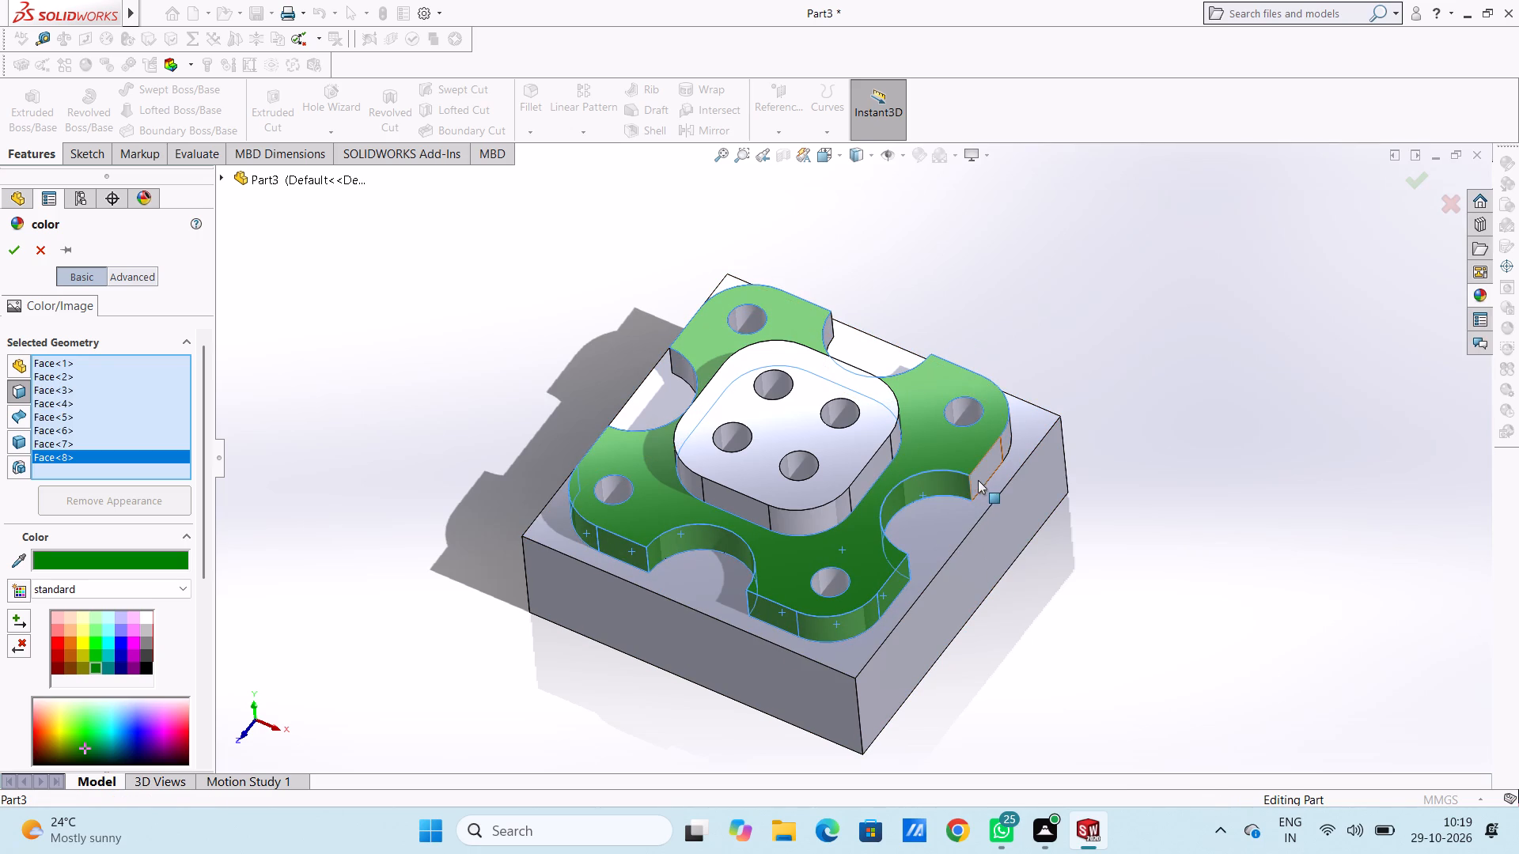
pyautogui.click(979, 475)
# Extend the green colouring to the corner, flat and notch faces on the plate's far side and around the adjoining corner.
pyautogui.moveTo(1088, 461); pyautogui.dragTo(963, 538, button='middle')
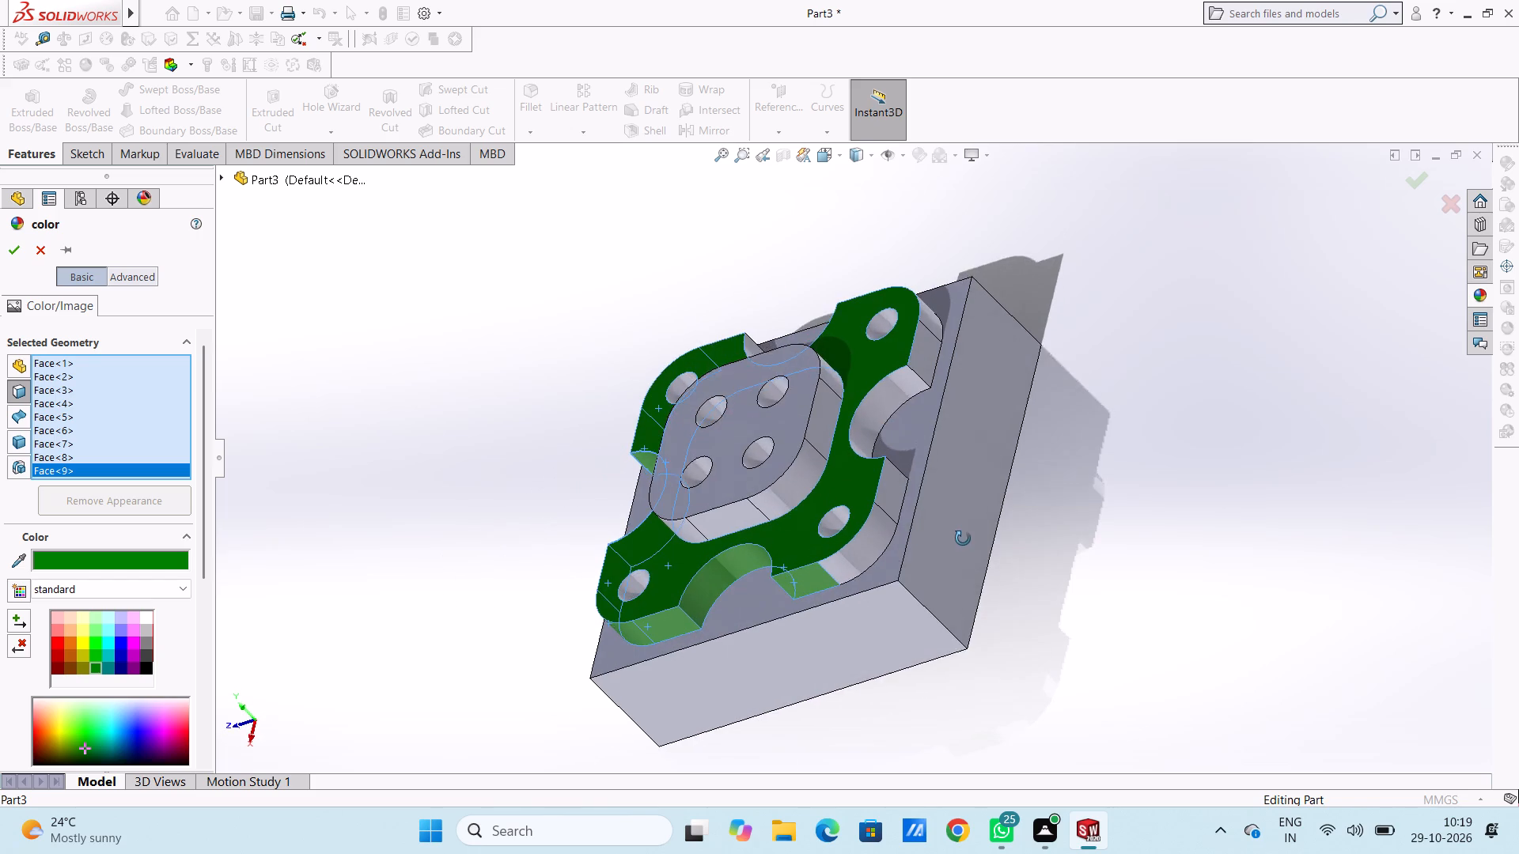
pyautogui.moveTo(963, 538); pyautogui.dragTo(960, 547, button='middle')
pyautogui.scroll(-4, 880, 546)
pyautogui.click(862, 547)
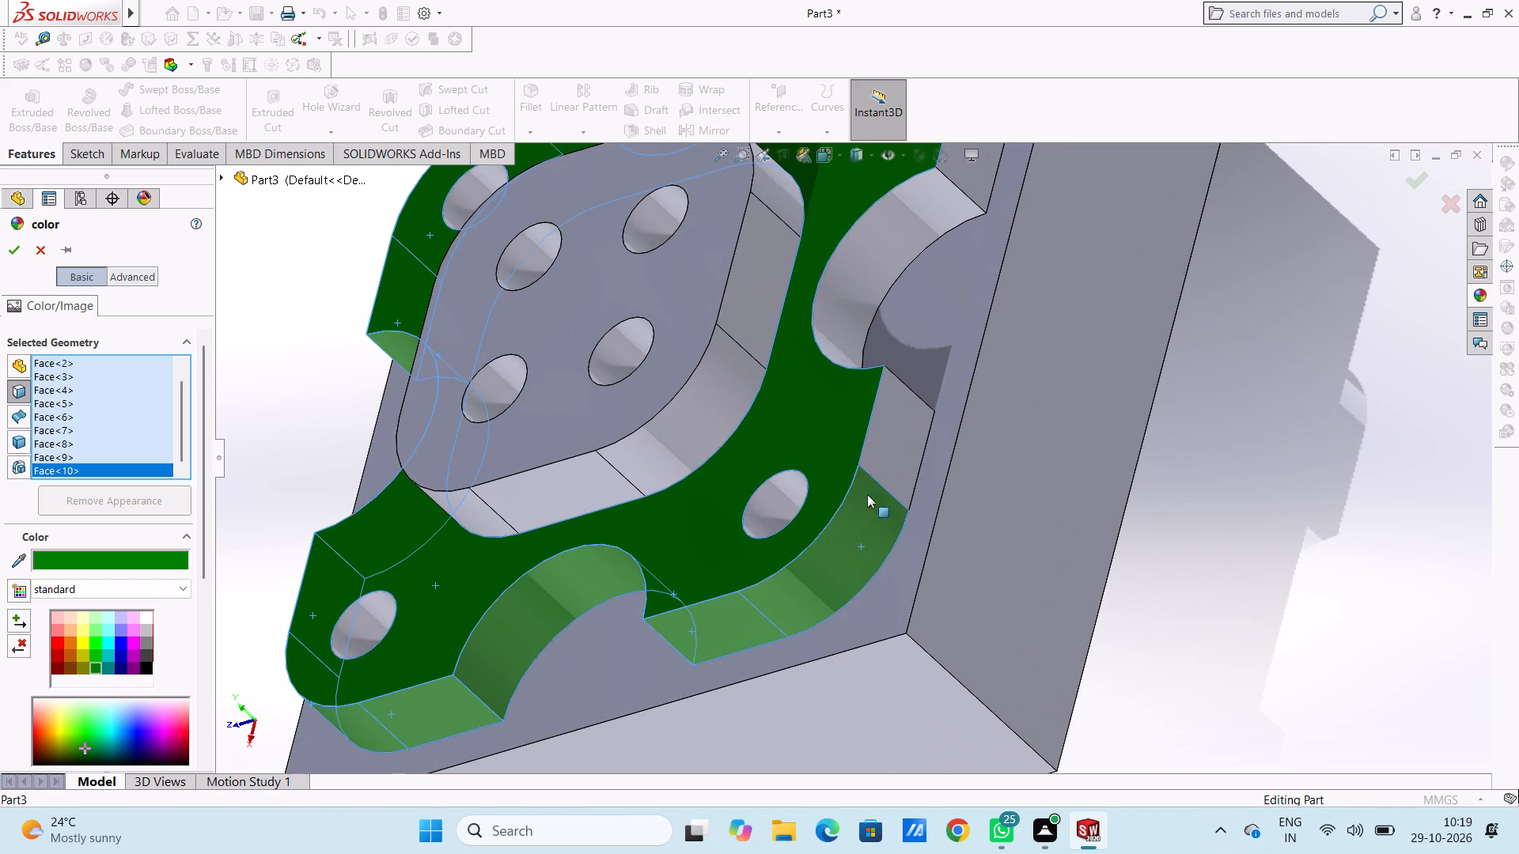
pyautogui.click(885, 469)
pyautogui.click(846, 316)
pyautogui.scroll(5, 868, 335)
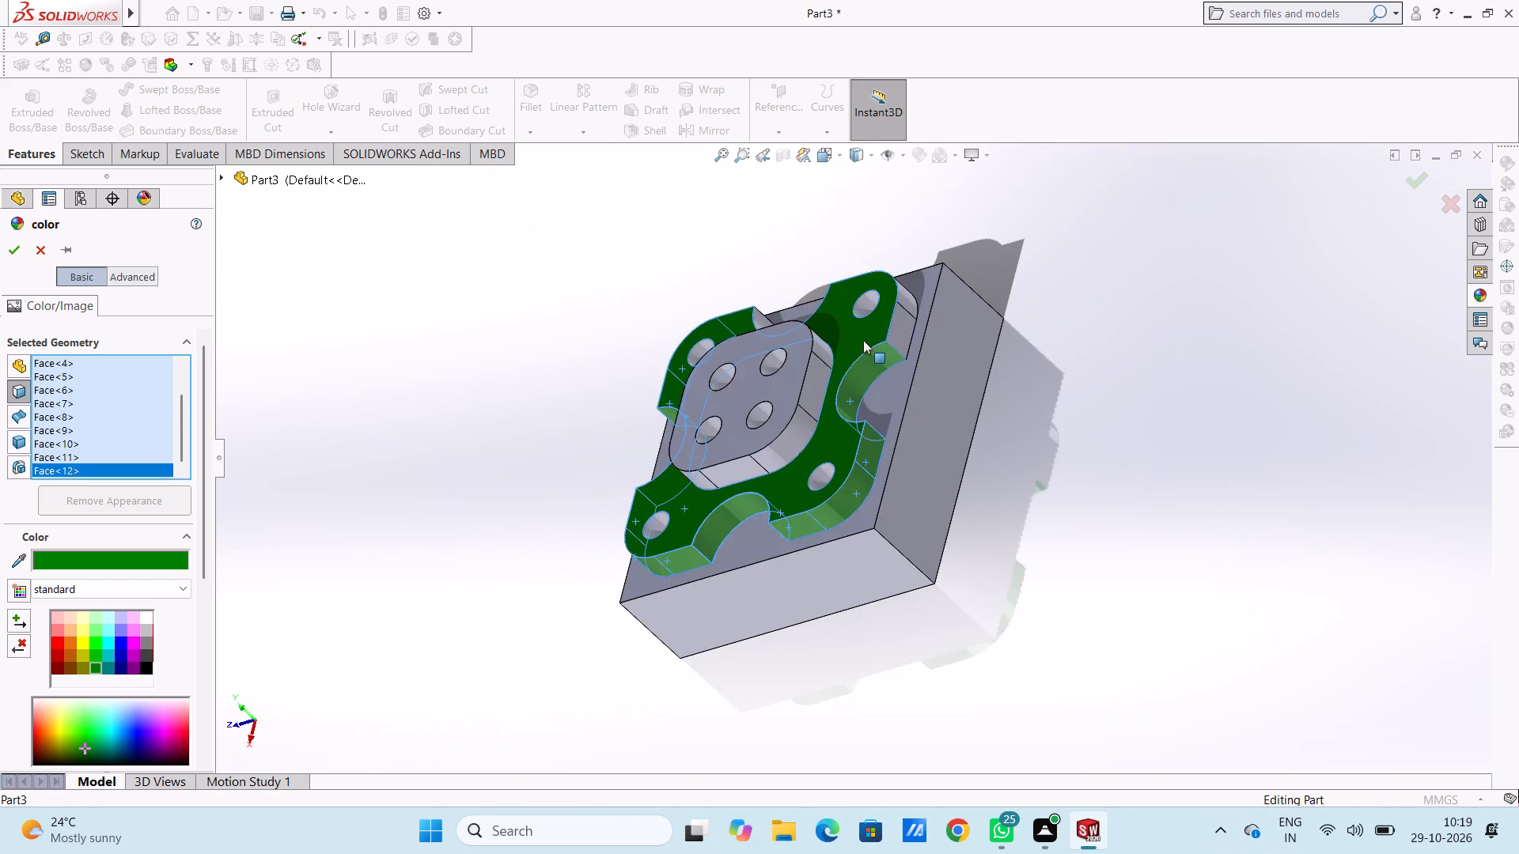
pyautogui.moveTo(889, 274); pyautogui.dragTo(853, 522, button='middle')
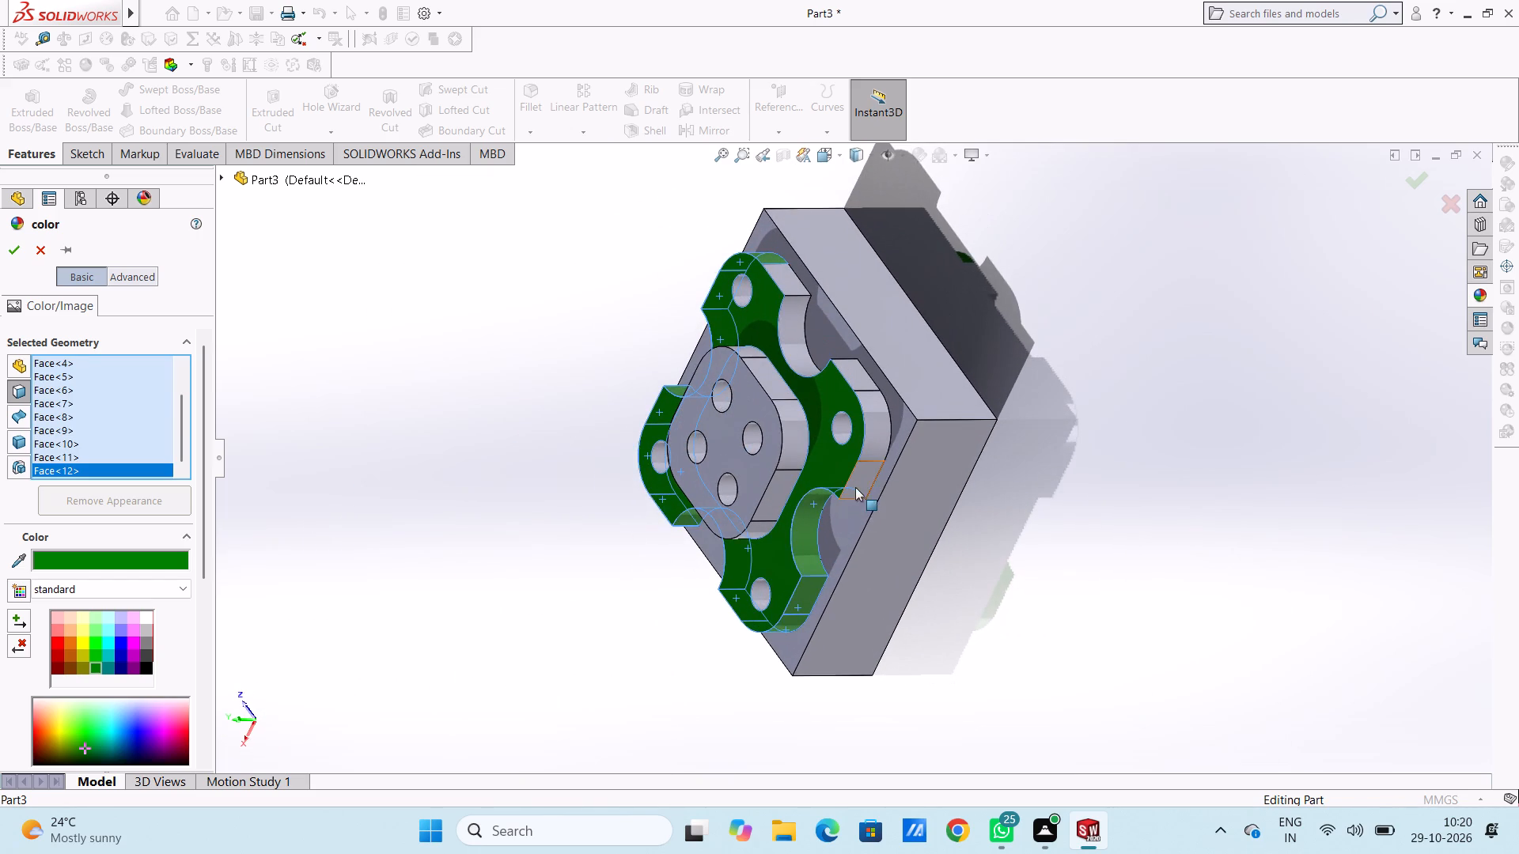
pyautogui.scroll(-5, 855, 487)
pyautogui.click(860, 457)
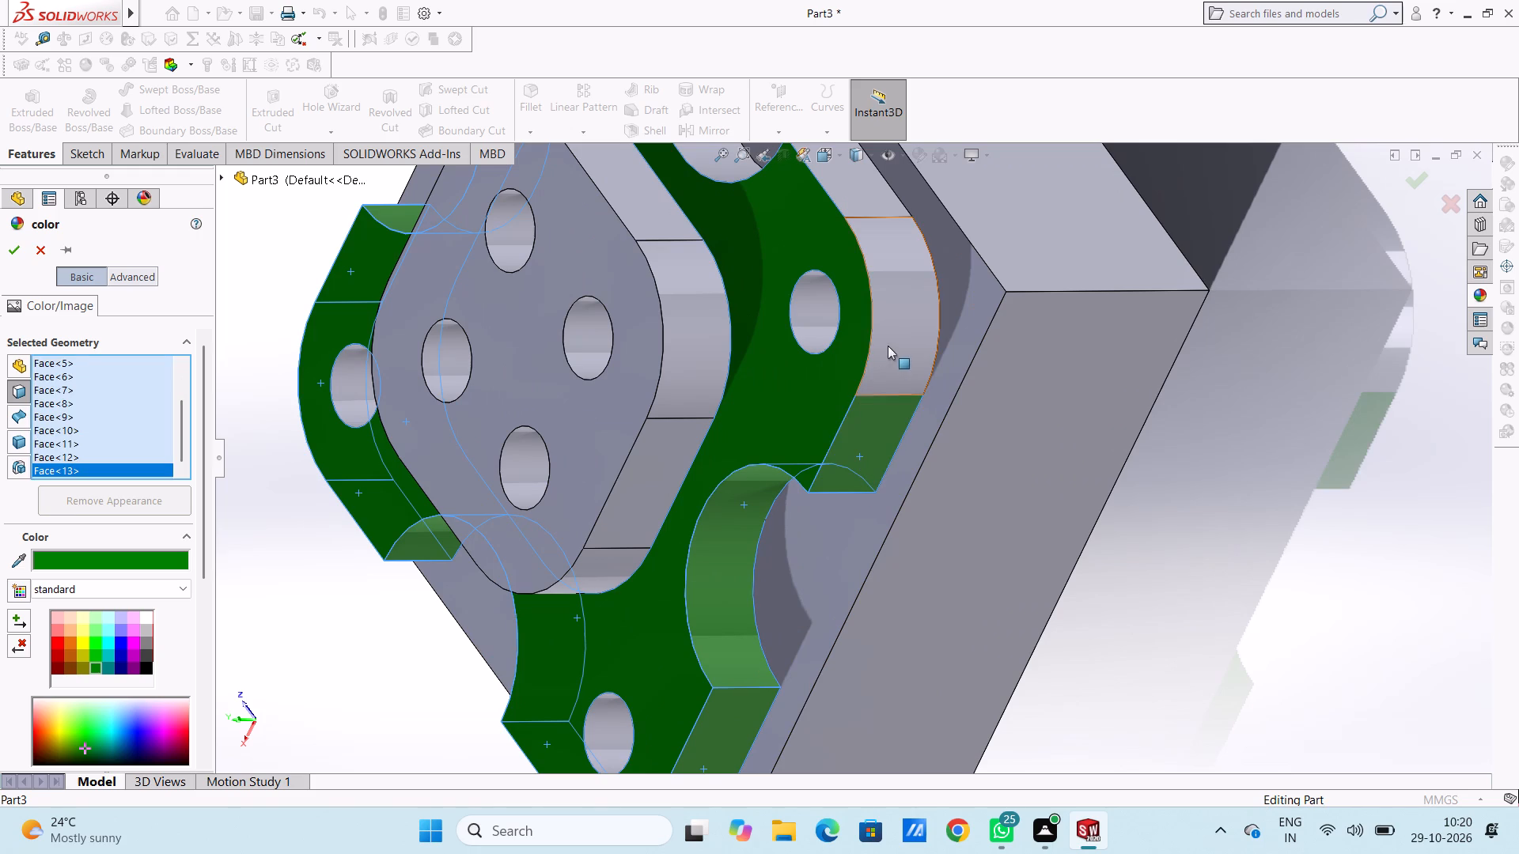
pyautogui.click(888, 345)
# Add the plate's remaining flat and notch side faces to the green colouring and apply the appearance.
pyautogui.scroll(5, 888, 346)
pyautogui.scroll(-5, 848, 337)
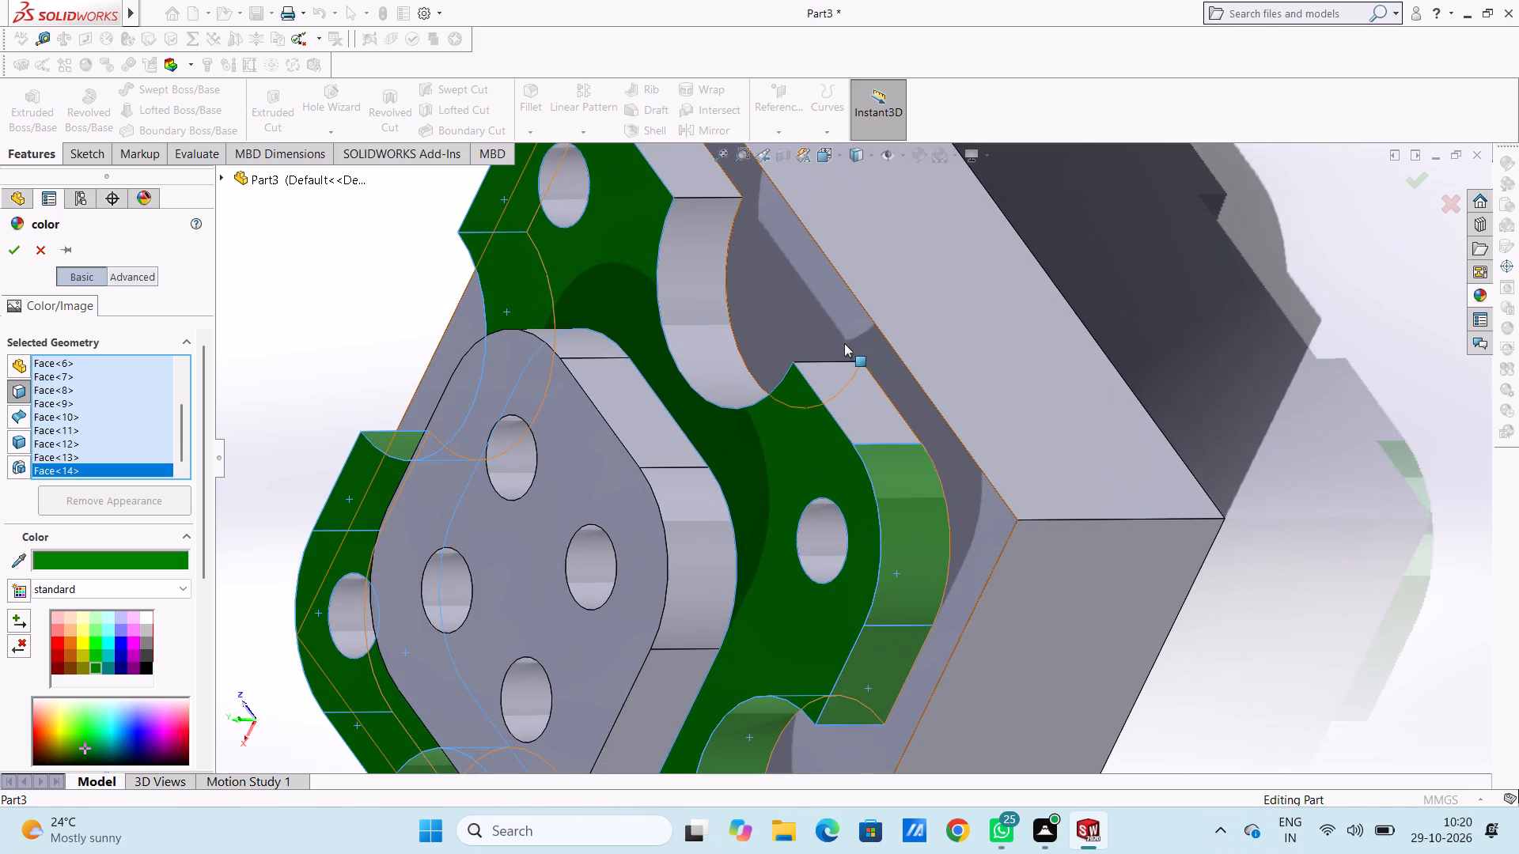
pyautogui.moveTo(843, 356); pyautogui.dragTo(832, 422, button='middle')
pyautogui.scroll(4, 824, 393)
pyautogui.scroll(-4, 774, 315)
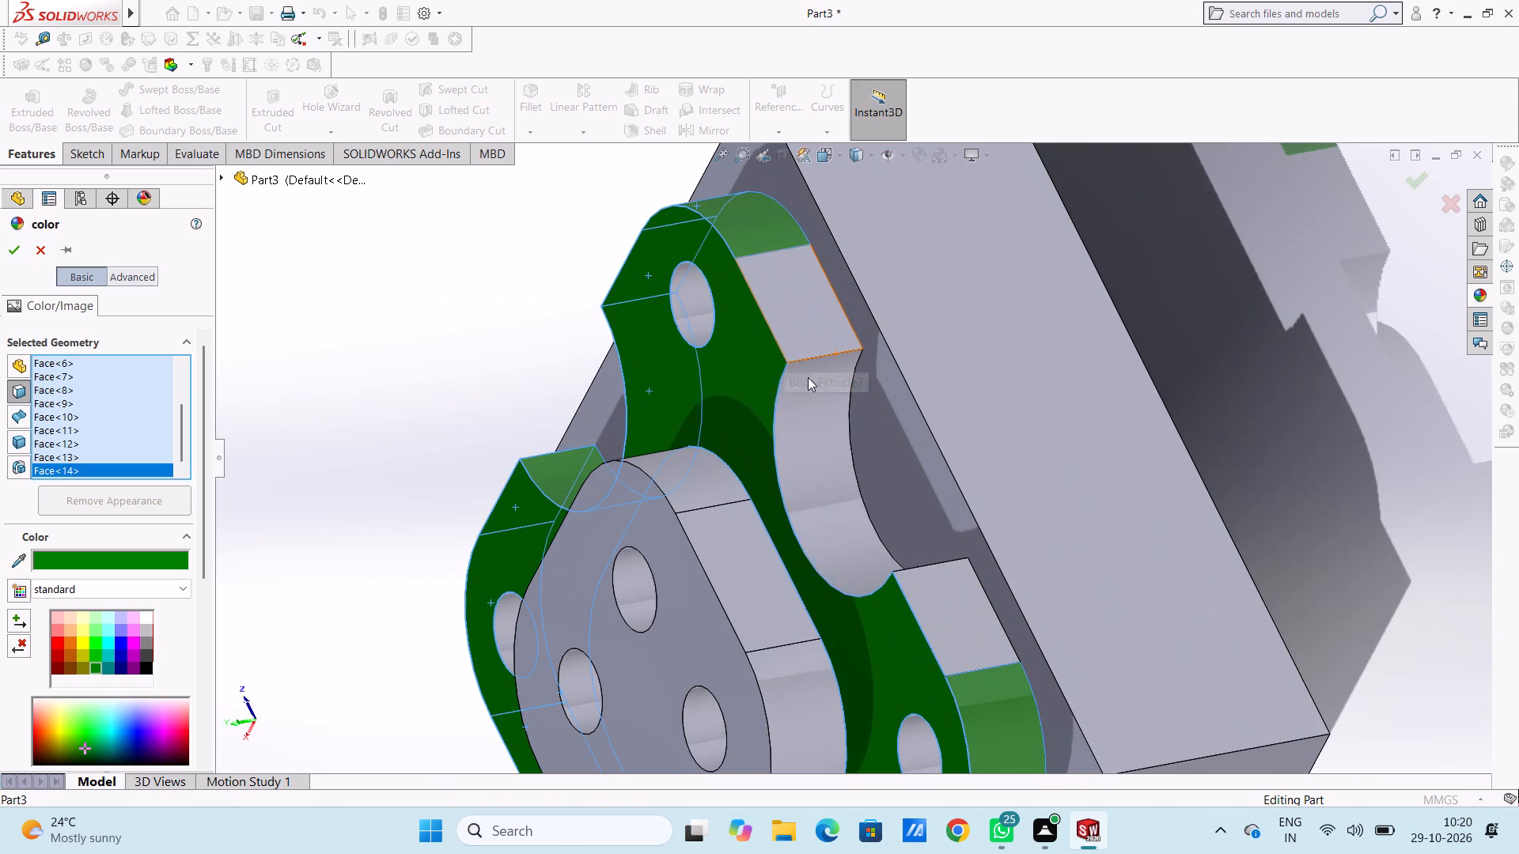
pyautogui.click(797, 313)
pyautogui.click(809, 434)
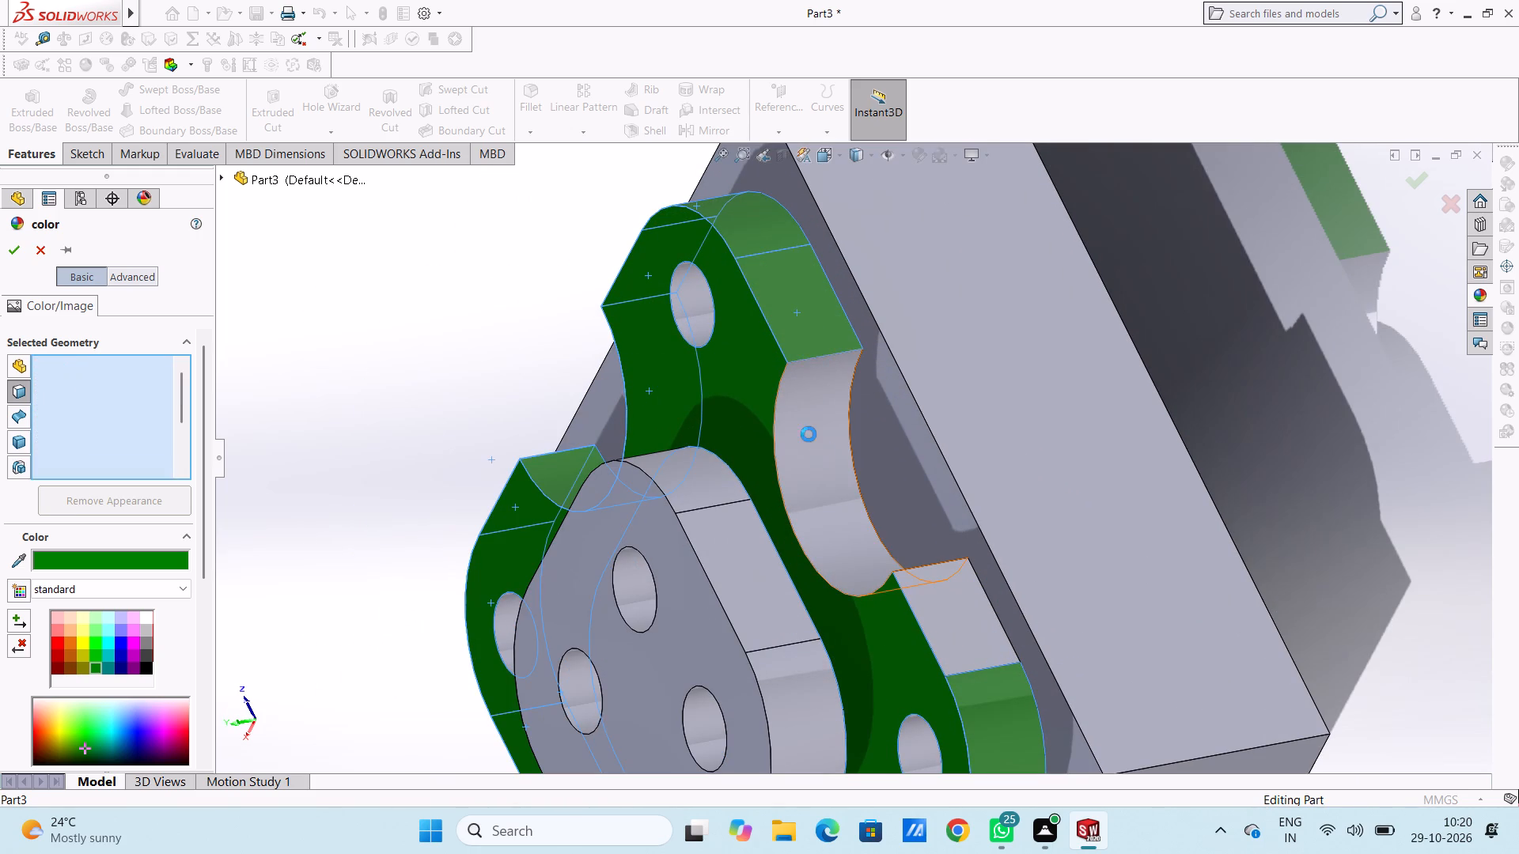
pyautogui.click(957, 614)
pyautogui.scroll(6, 957, 614)
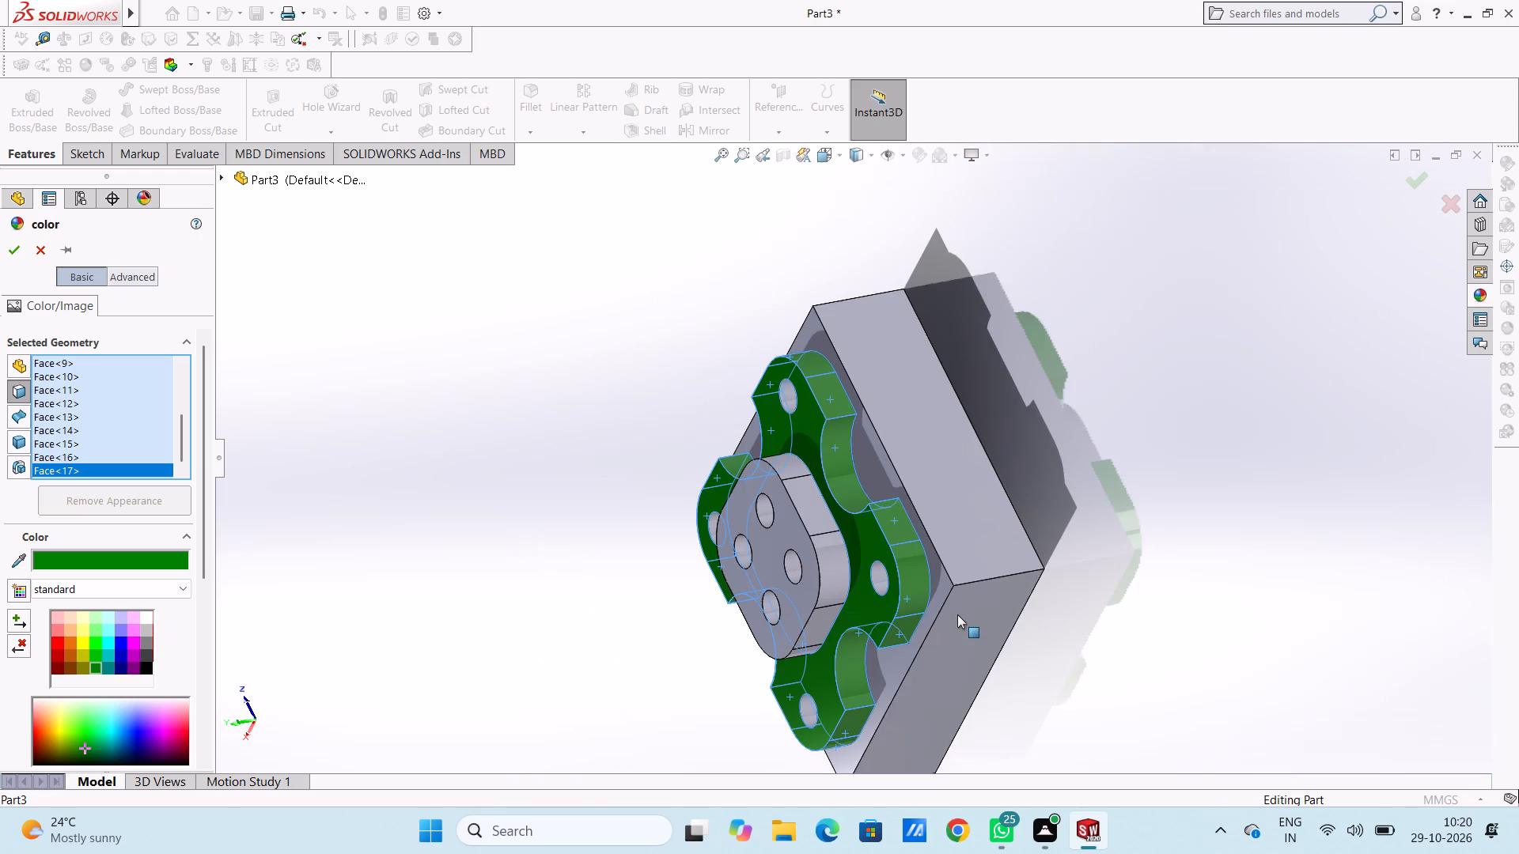
pyautogui.moveTo(1022, 678); pyautogui.dragTo(1083, 431, button='middle')
pyautogui.moveTo(1068, 613); pyautogui.dragTo(1150, 394, button='middle')
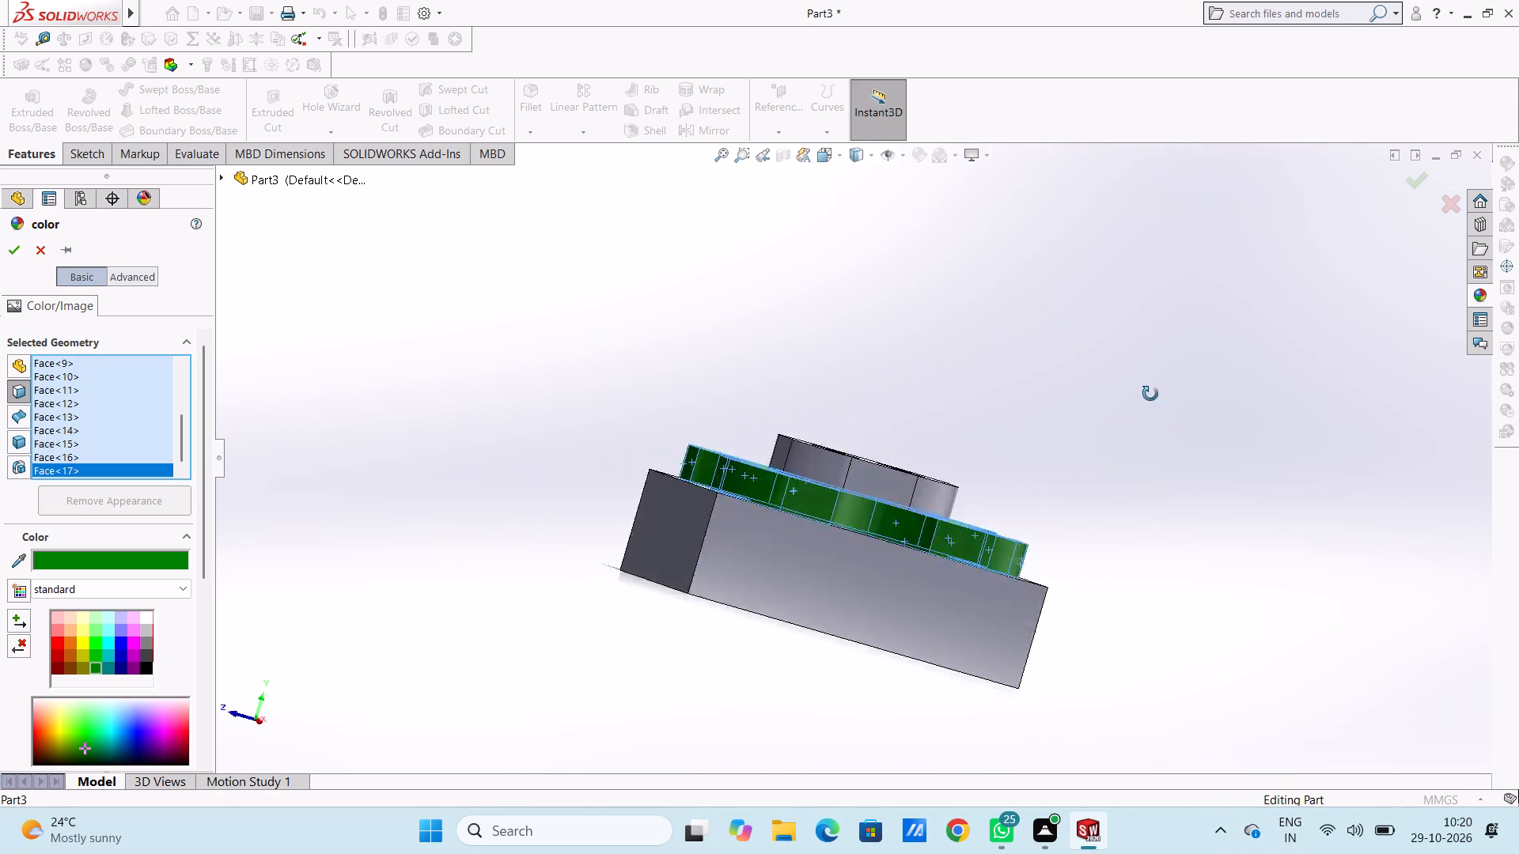
pyautogui.moveTo(1150, 394); pyautogui.dragTo(1146, 577, button='middle')
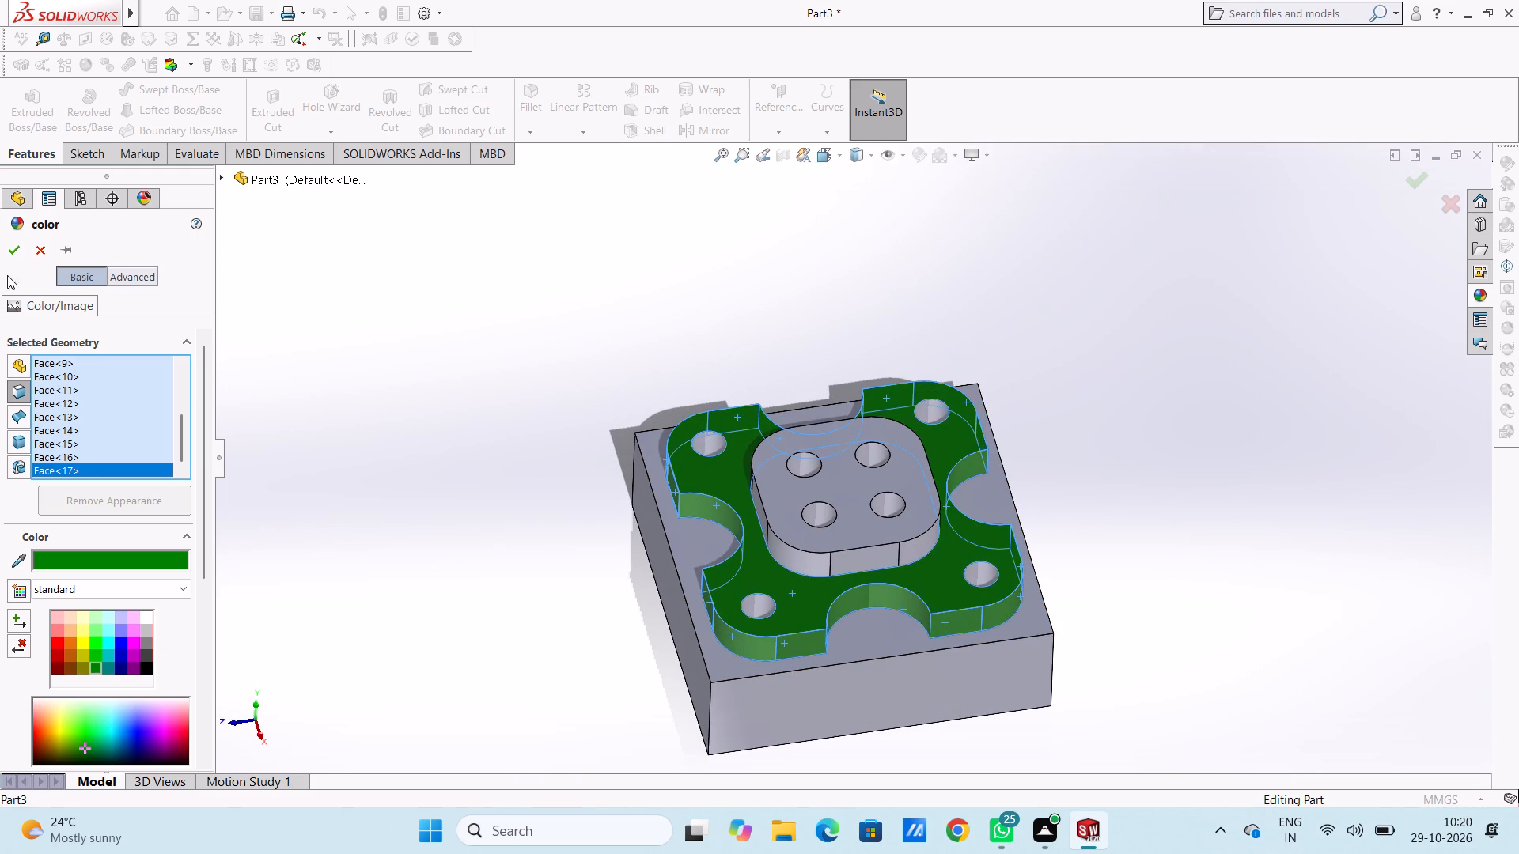
pyautogui.click(11, 254)
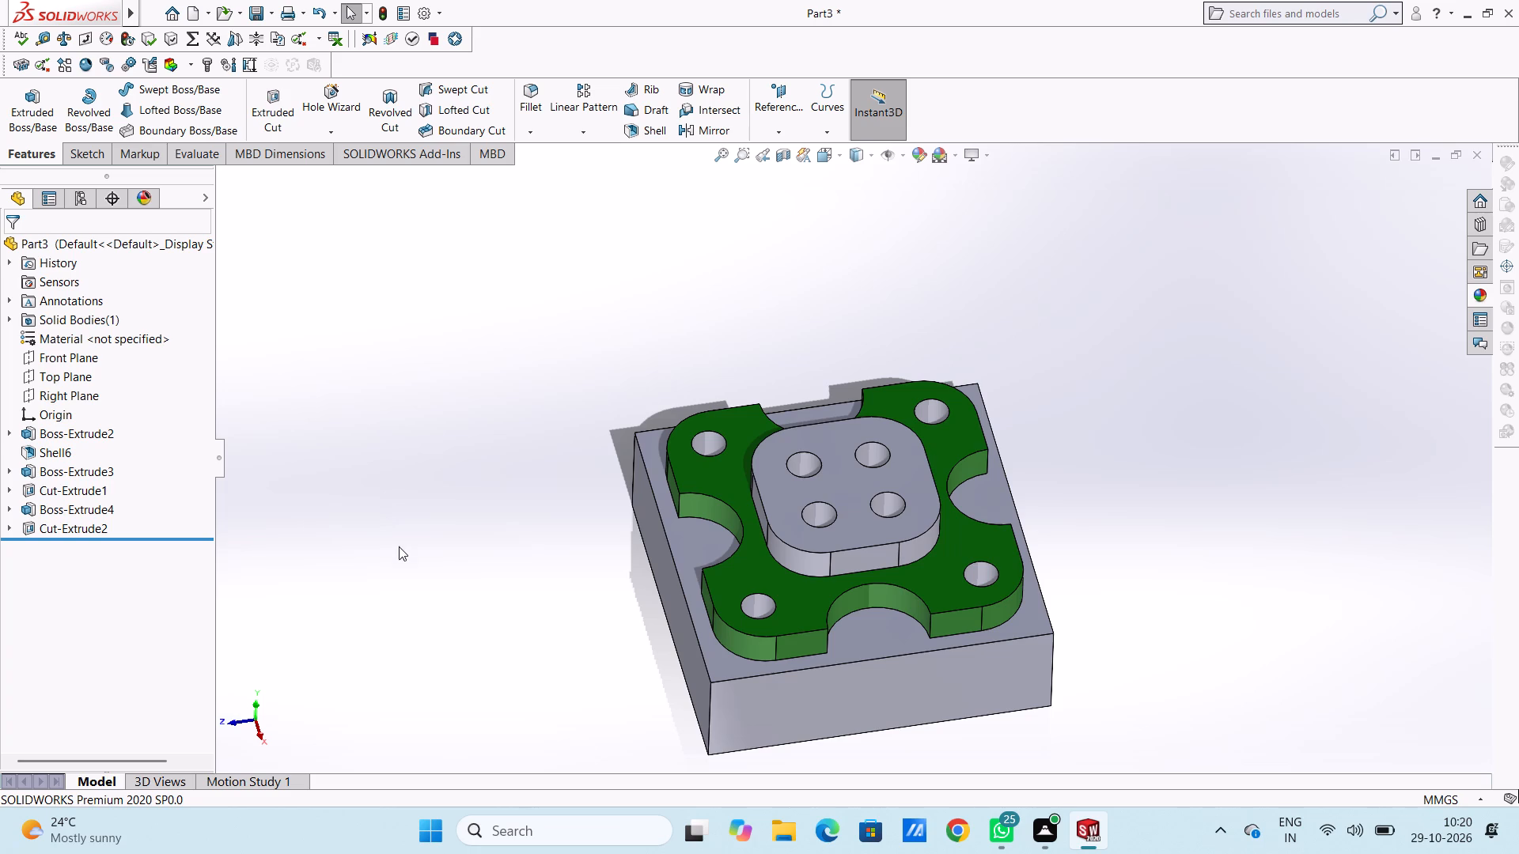
# Open the appearance settings for the rounded-square boss's top face and colour it dark blue from the standard swatches.
pyautogui.click(837, 443)
pyautogui.click(913, 157)
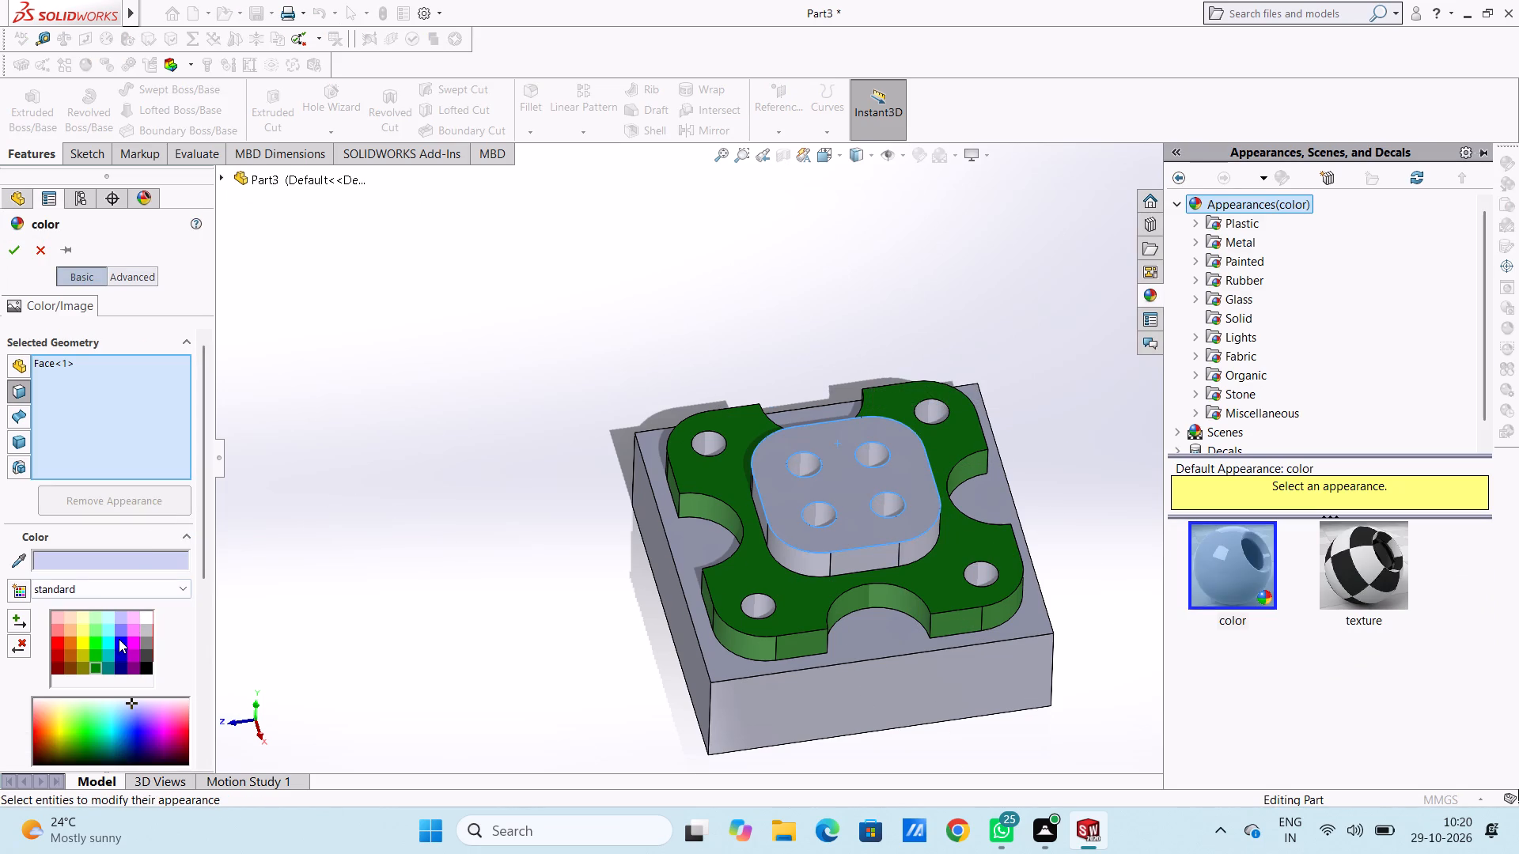
pyautogui.click(117, 642)
pyautogui.click(117, 649)
pyautogui.click(119, 659)
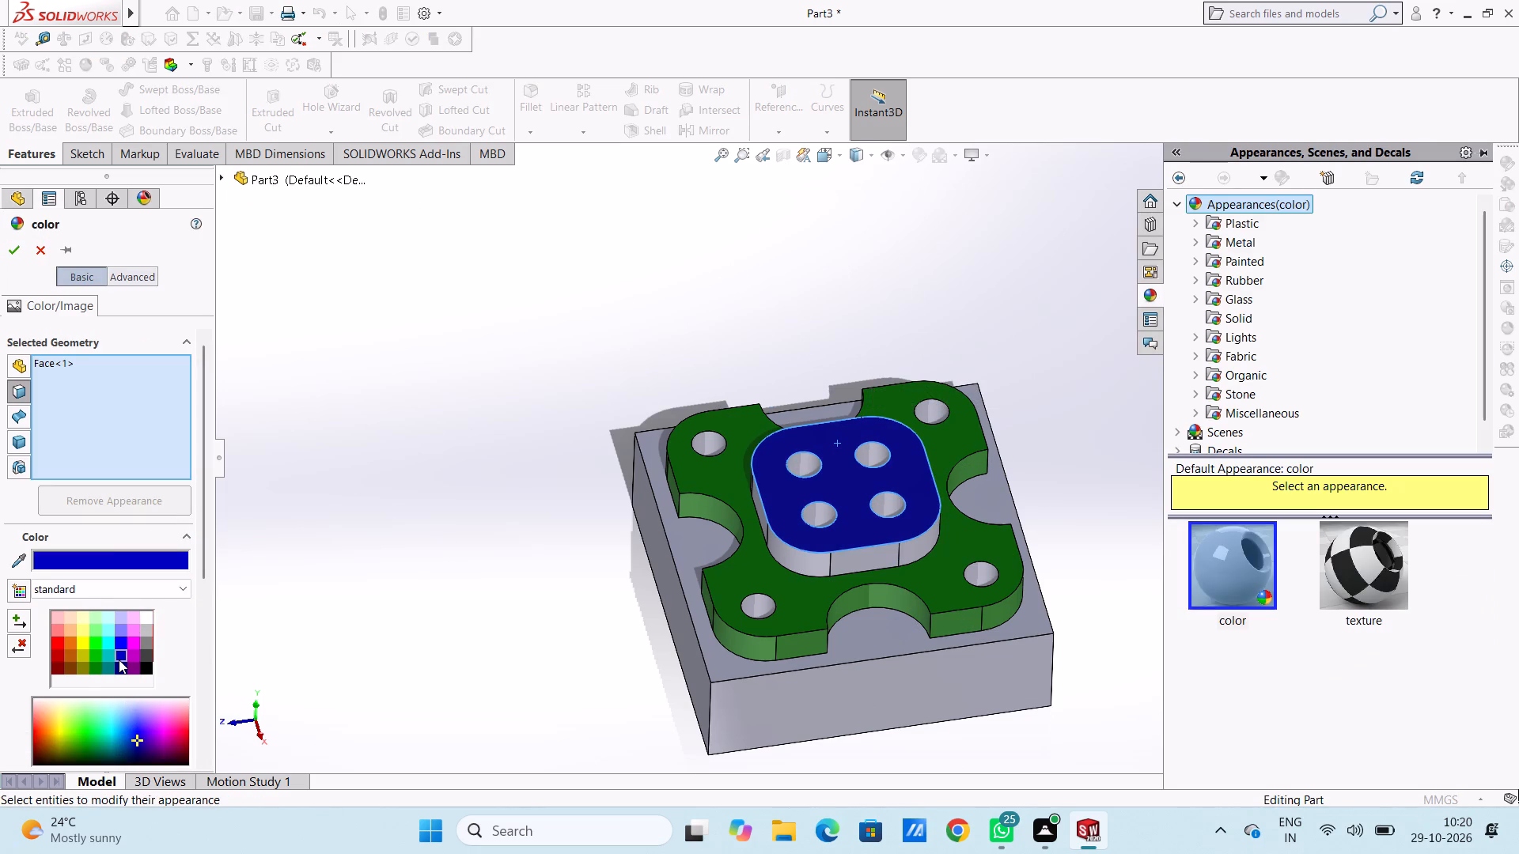
# Add five consecutive flat and rounded side faces of the boss to the blue colouring.
pyautogui.click(799, 559)
pyautogui.click(853, 569)
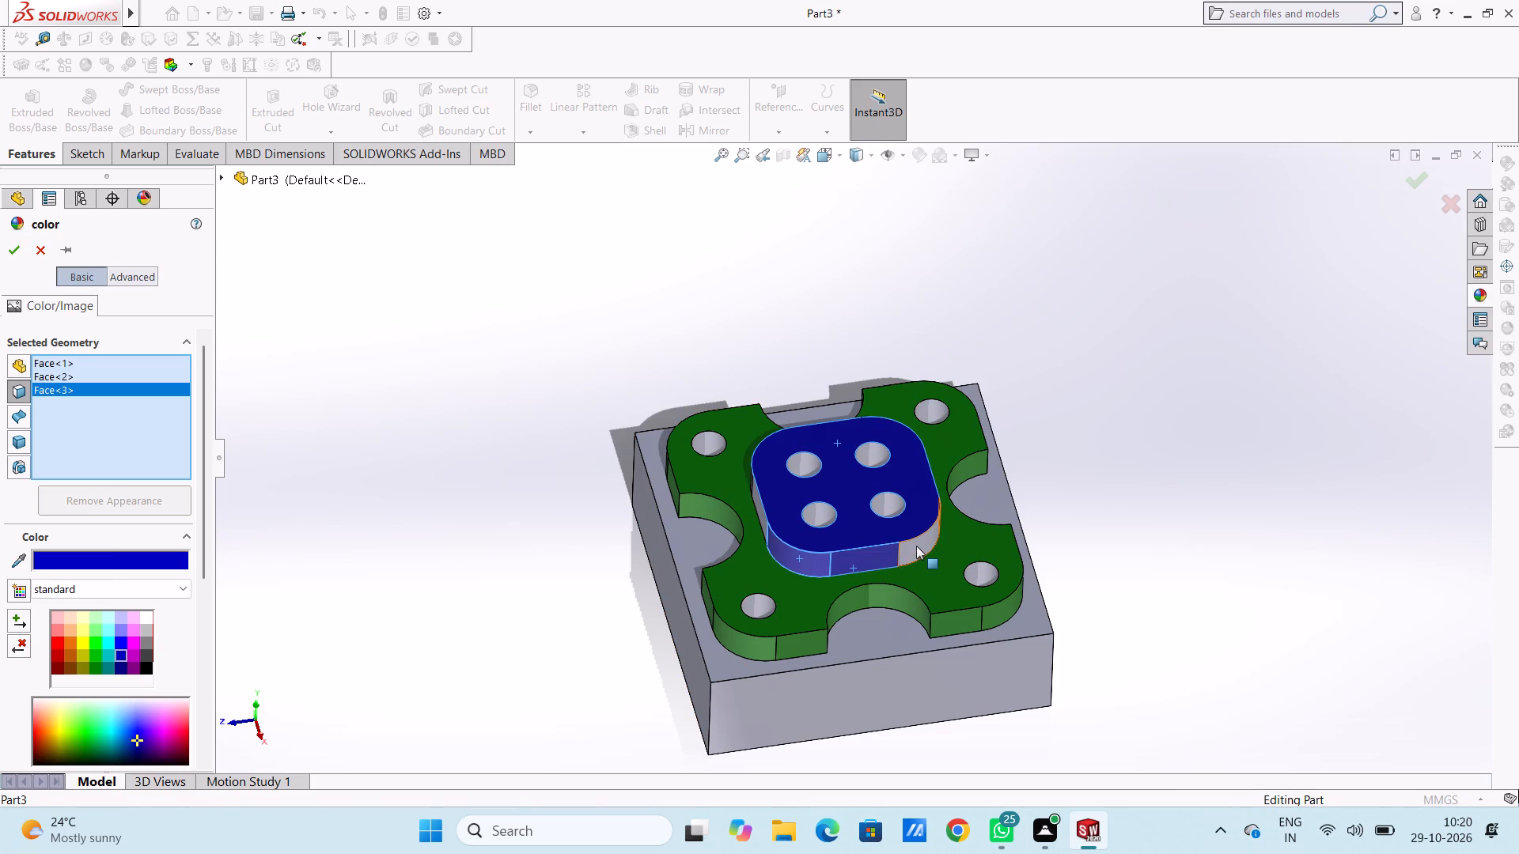
pyautogui.click(916, 546)
pyautogui.moveTo(949, 555); pyautogui.dragTo(824, 531, button='middle')
pyautogui.scroll(-3, 871, 463)
pyautogui.click(848, 505)
pyautogui.click(892, 452)
# Add the boss's remaining flat and rounded side faces to the blue colouring and apply the appearance.
pyautogui.moveTo(964, 351); pyautogui.dragTo(930, 399, button='middle')
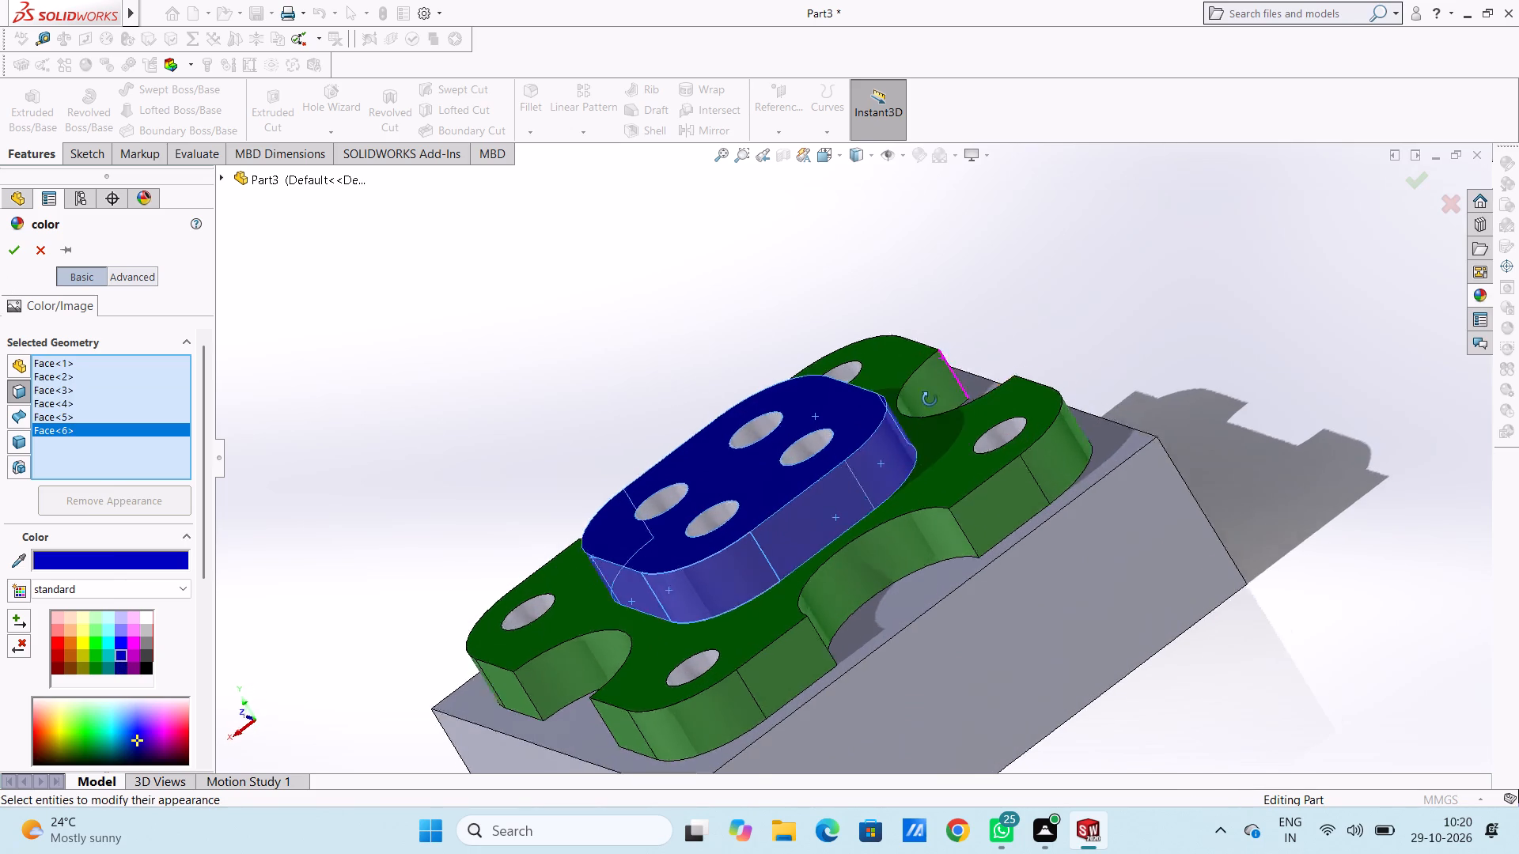
pyautogui.moveTo(930, 399); pyautogui.dragTo(903, 531, button='middle')
pyautogui.click(821, 457)
pyautogui.moveTo(873, 376); pyautogui.dragTo(843, 478, button='middle')
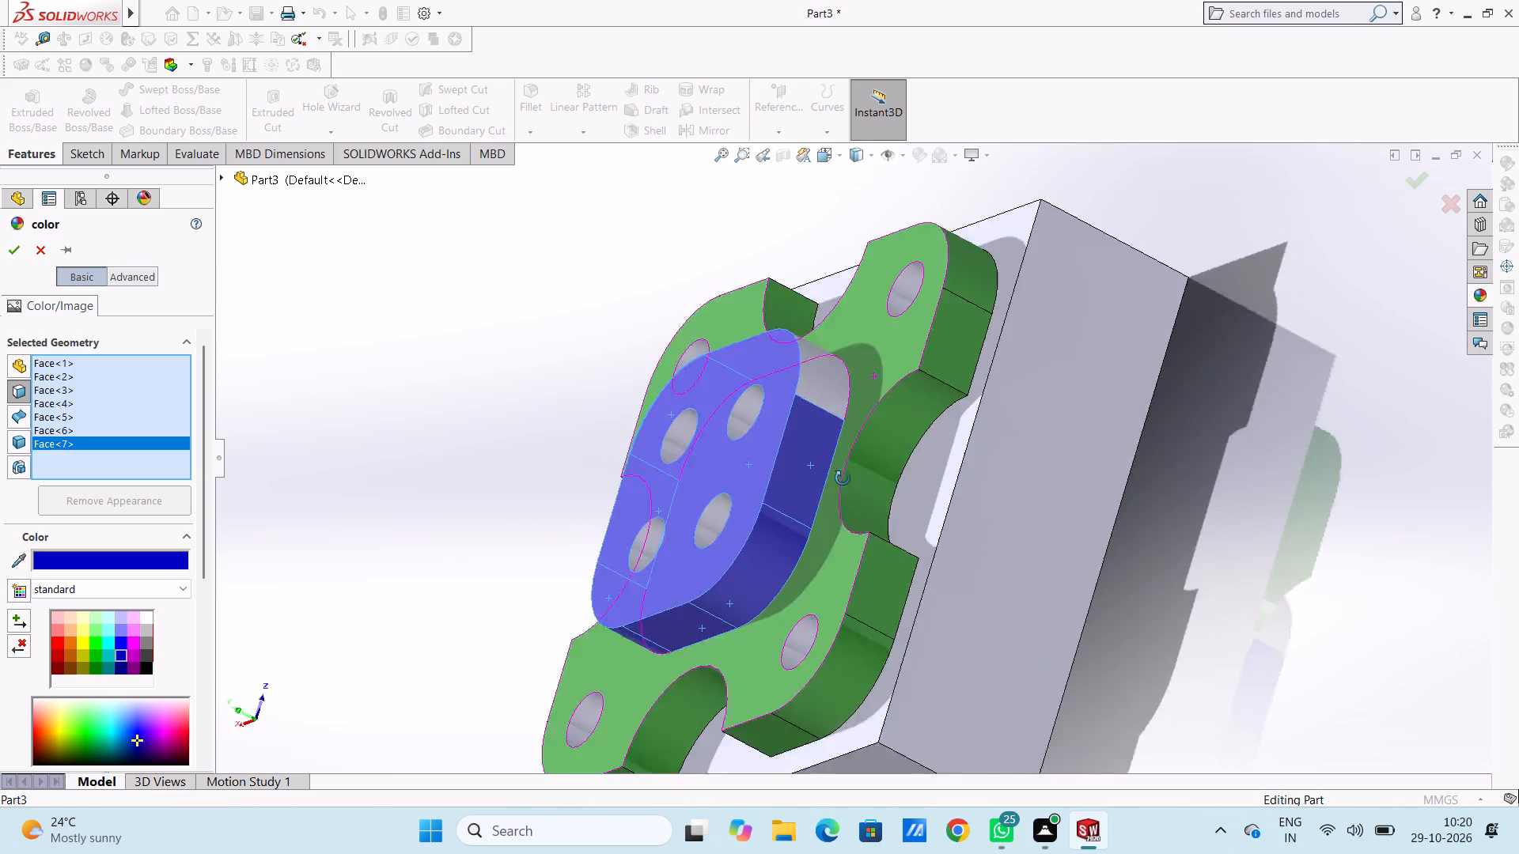
pyautogui.moveTo(843, 478); pyautogui.dragTo(858, 543, button='middle')
pyautogui.click(828, 346)
pyautogui.moveTo(873, 255); pyautogui.dragTo(860, 324, button='middle')
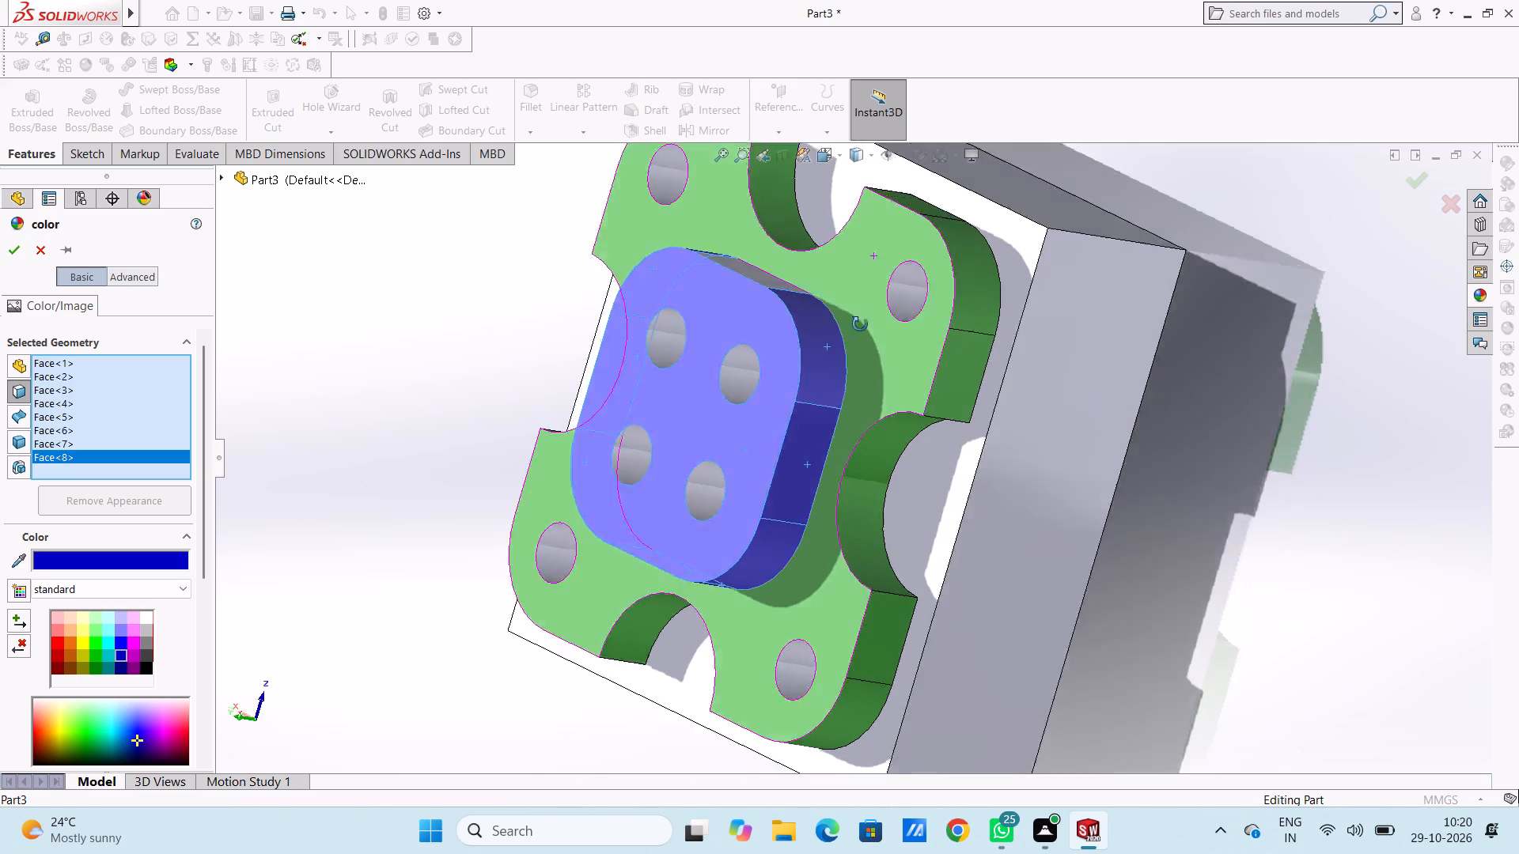
pyautogui.moveTo(860, 324); pyautogui.dragTo(854, 388, button='middle')
pyautogui.scroll(4, 803, 332)
pyautogui.scroll(-6, 824, 301)
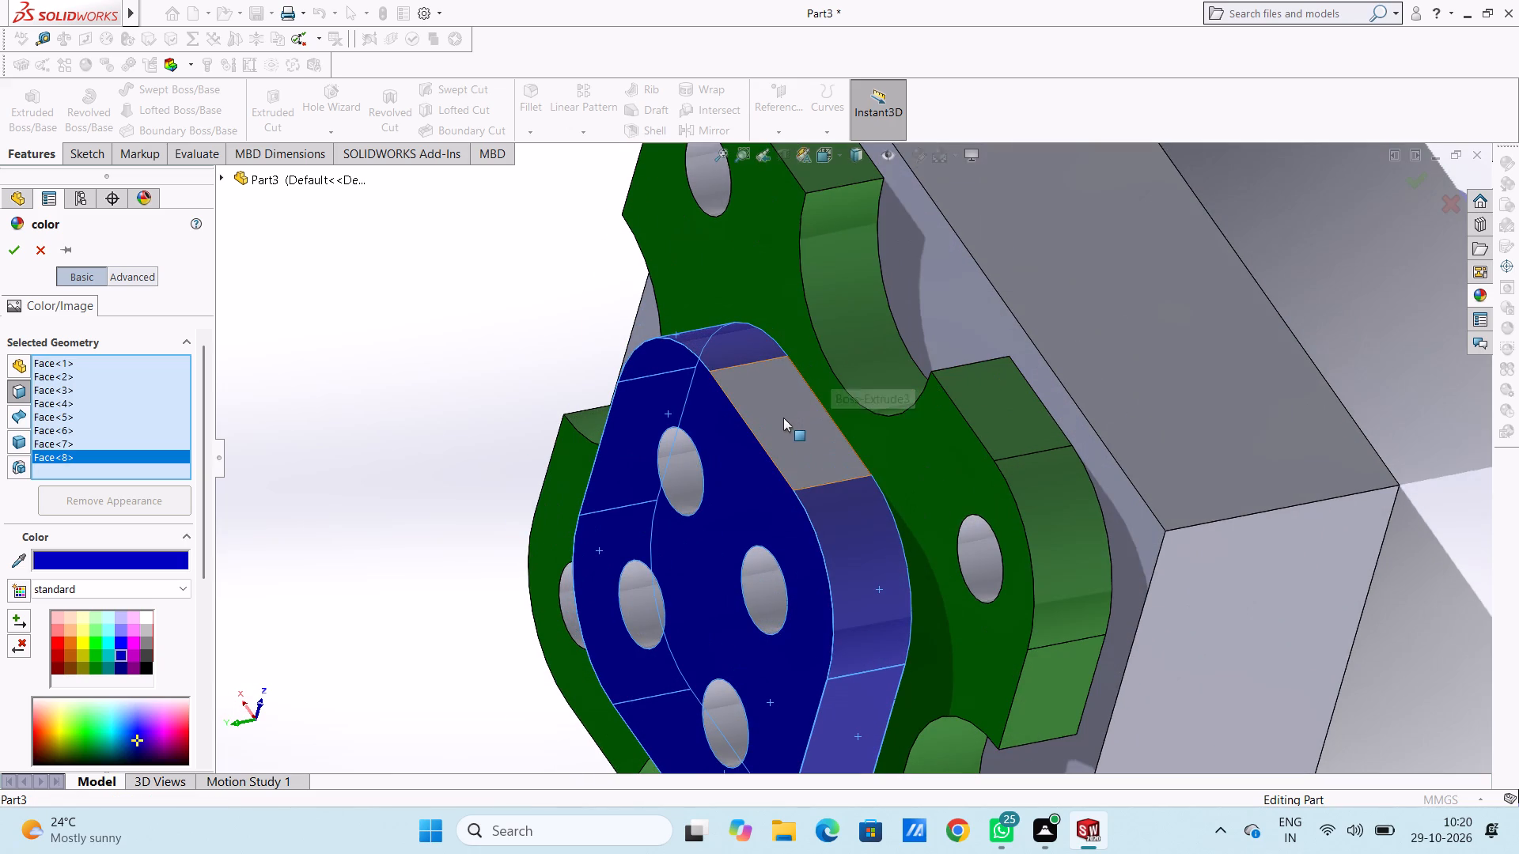
pyautogui.click(782, 422)
pyautogui.scroll(6, 782, 422)
pyautogui.moveTo(1077, 536); pyautogui.dragTo(1077, 532, button='middle')
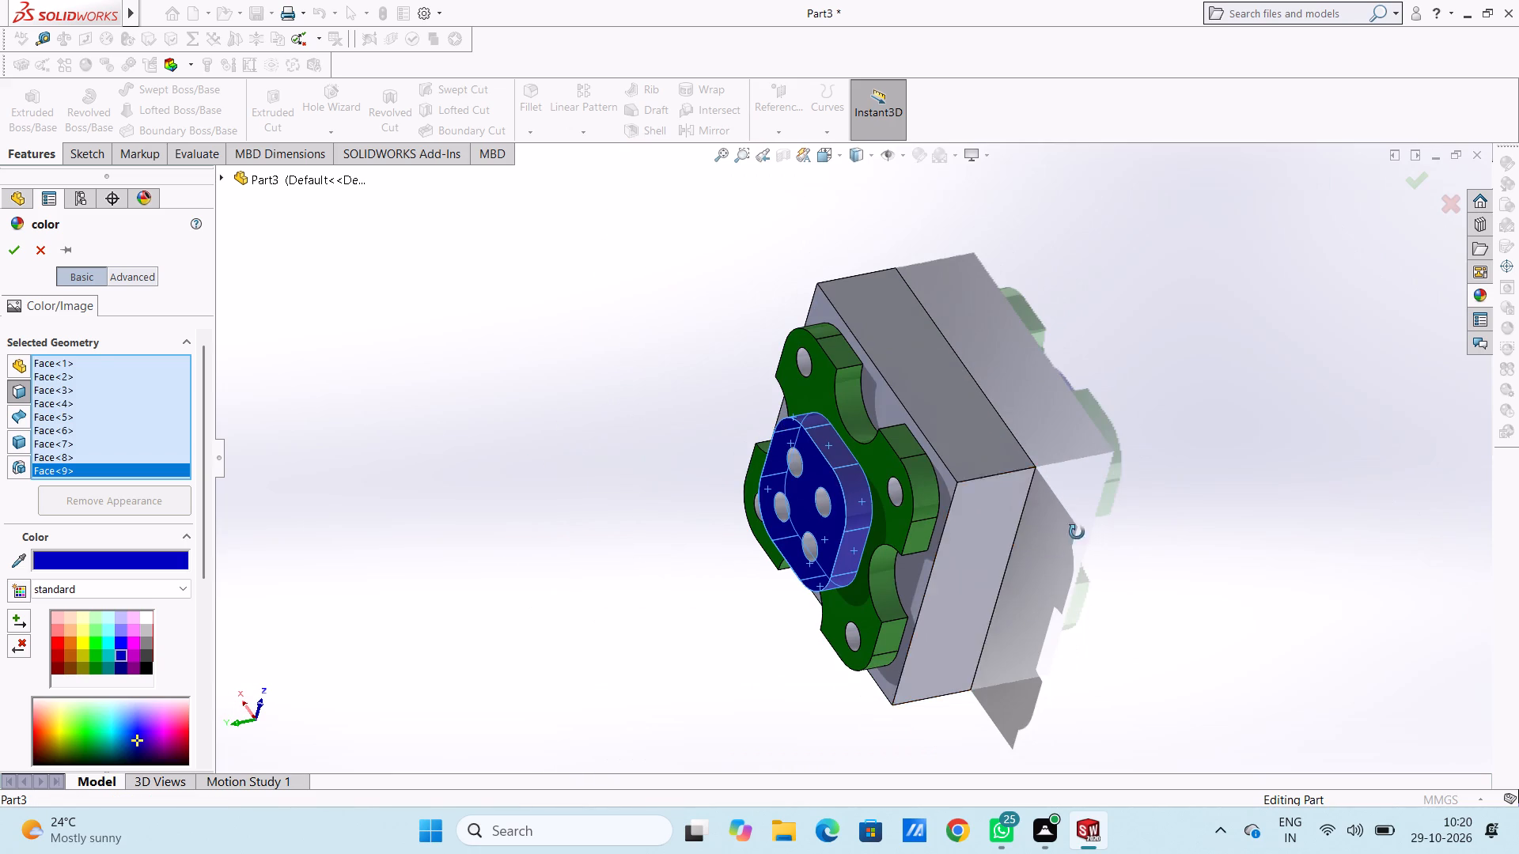
pyautogui.moveTo(1077, 532); pyautogui.dragTo(1106, 374, button='middle')
pyautogui.moveTo(1068, 533); pyautogui.dragTo(1138, 357, button='middle')
pyautogui.moveTo(1080, 501); pyautogui.dragTo(1076, 362, button='middle')
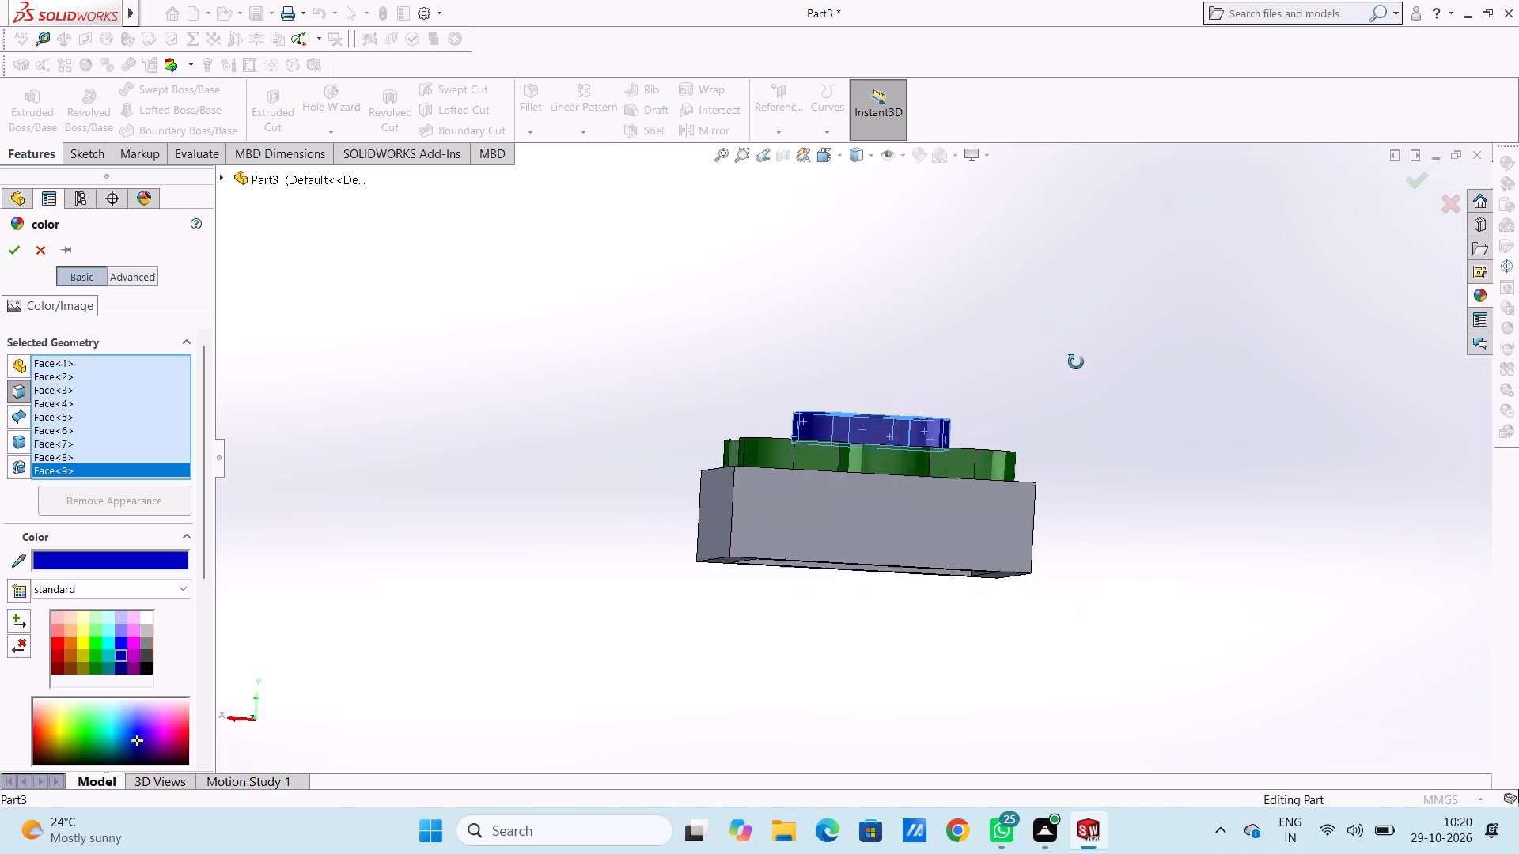
pyautogui.moveTo(1076, 362); pyautogui.dragTo(1195, 427, button='middle')
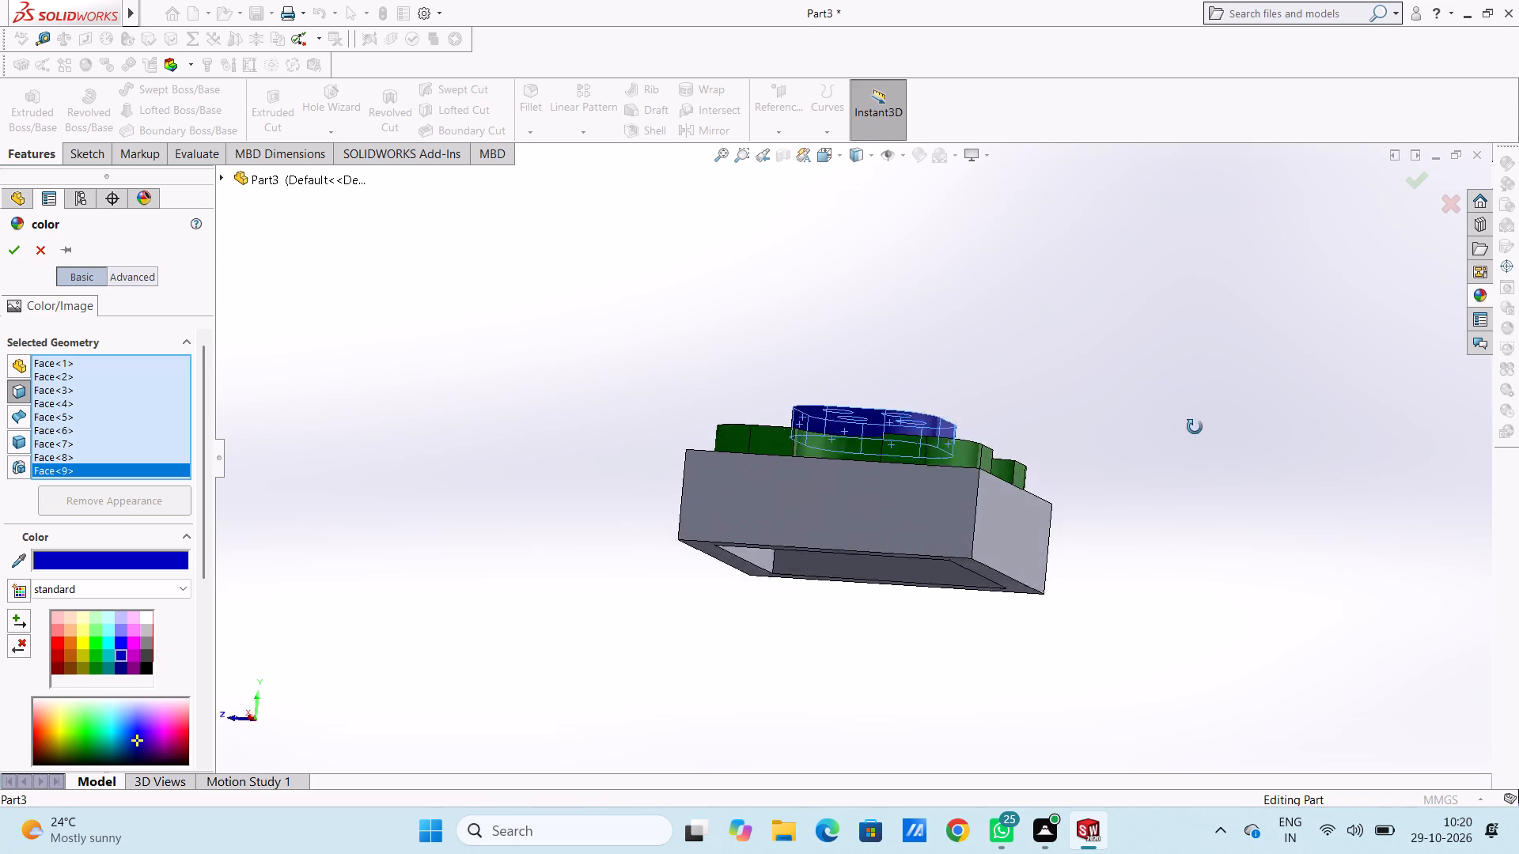
pyautogui.moveTo(1195, 427); pyautogui.dragTo(1118, 556, button='middle')
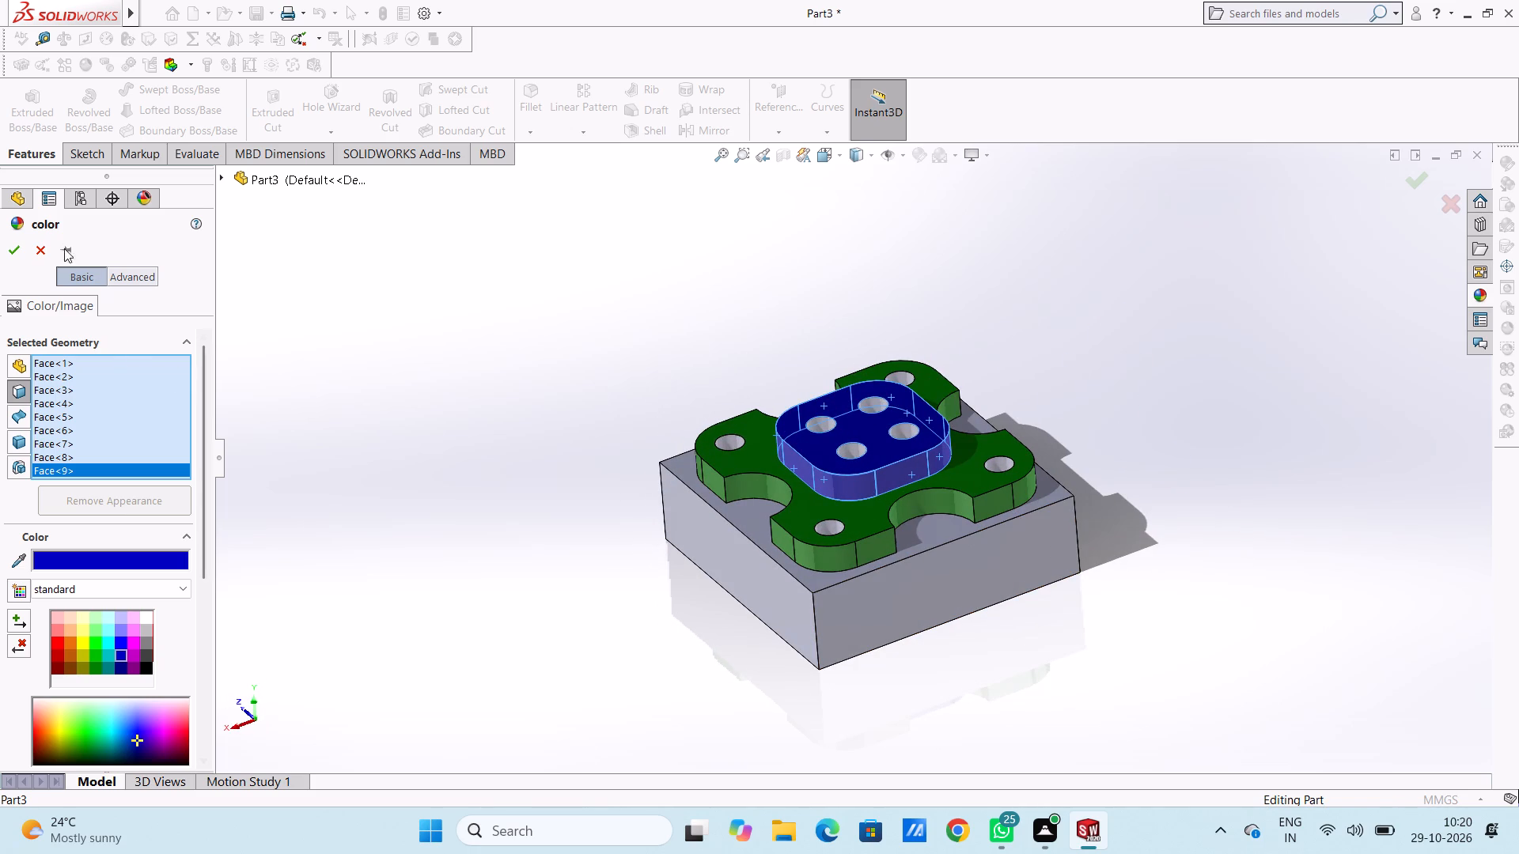
pyautogui.click(21, 251)
# Examine the coloured model from several oblique angles and in the isometric view.
pyautogui.click(402, 432)
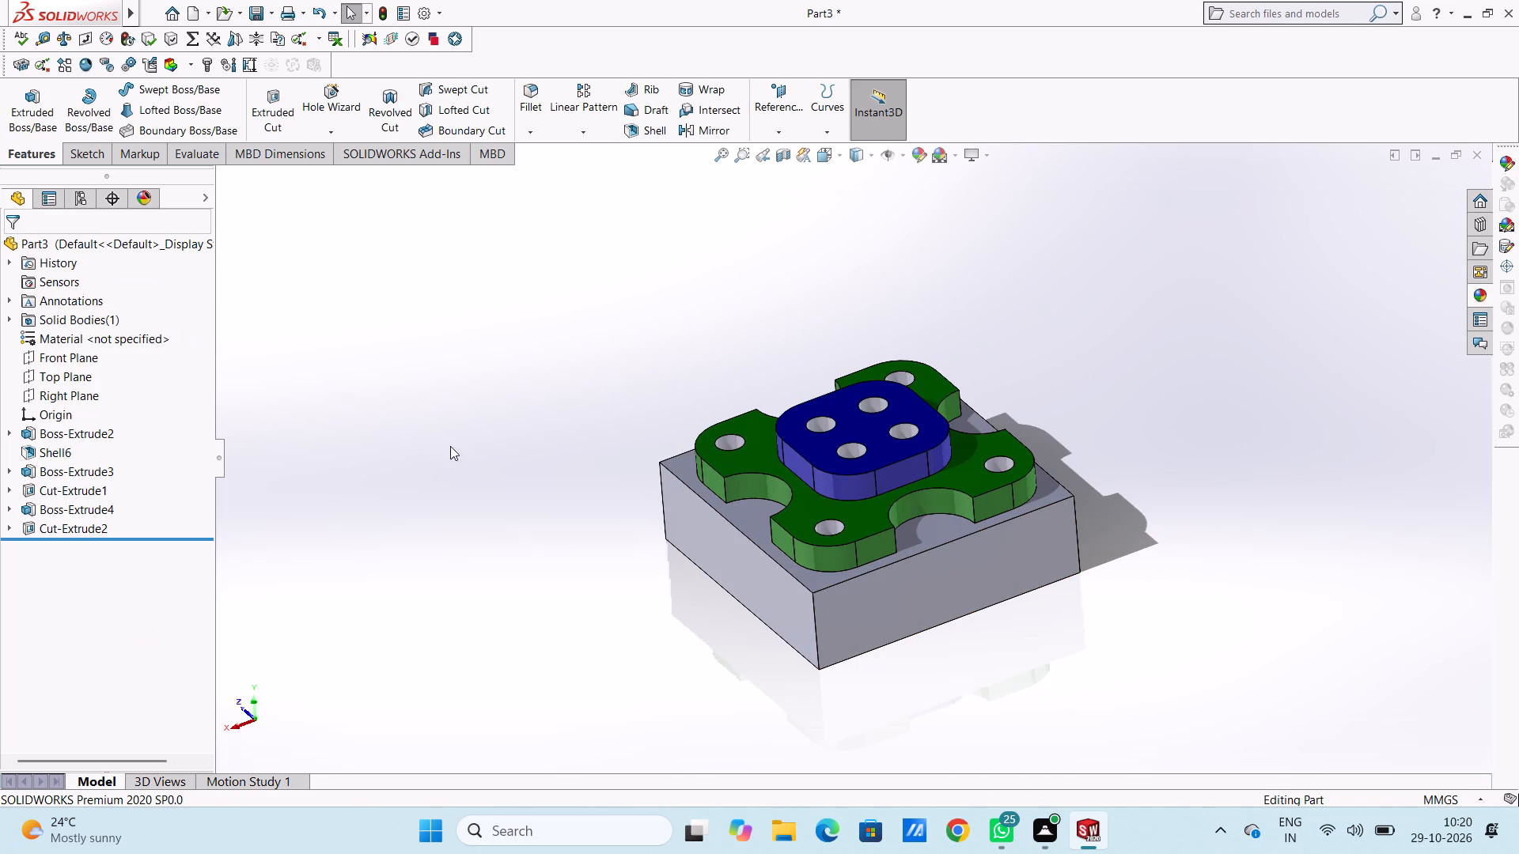
pyautogui.moveTo(510, 341); pyautogui.dragTo(558, 280, button='middle')
pyautogui.moveTo(540, 455); pyautogui.dragTo(530, 377, button='middle')
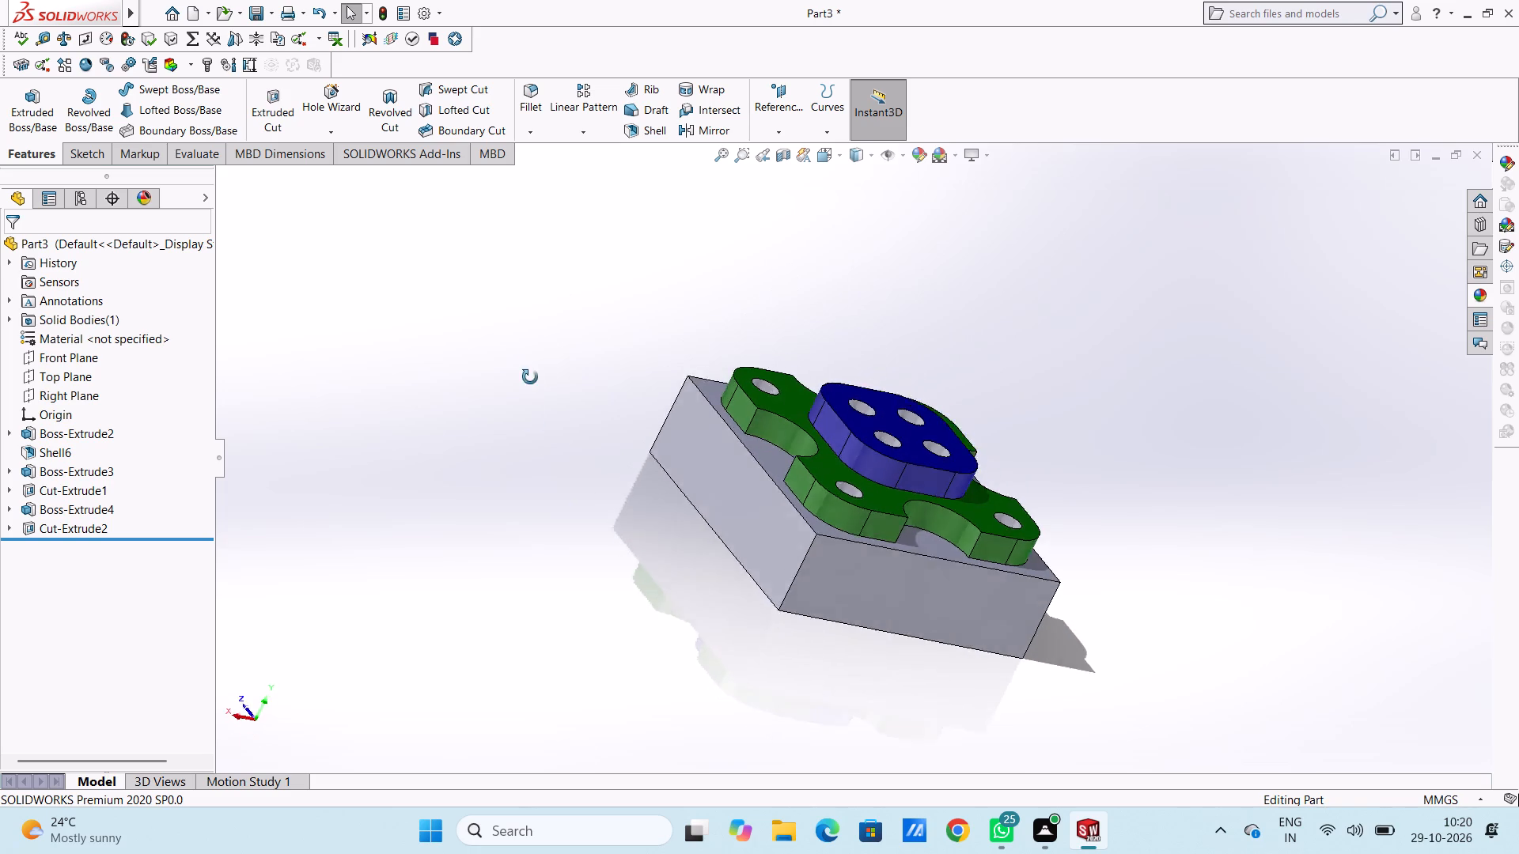
pyautogui.moveTo(530, 377); pyautogui.dragTo(472, 348, button='middle')
pyautogui.moveTo(582, 515); pyautogui.dragTo(566, 598, button='middle')
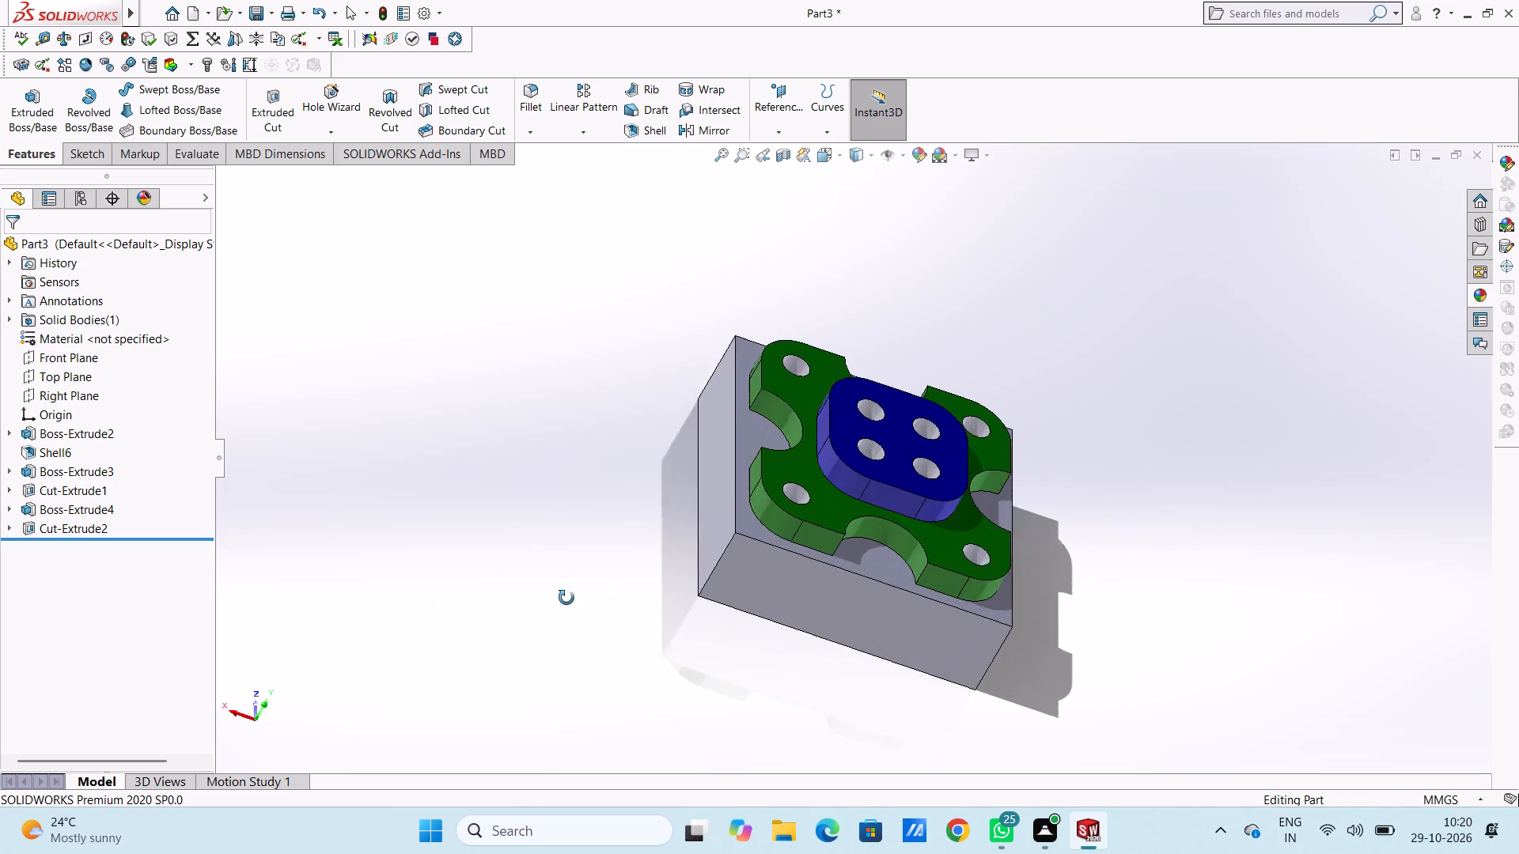
pyautogui.moveTo(566, 598); pyautogui.dragTo(560, 592, button='middle')
pyautogui.hotkey('ctrl', '7')
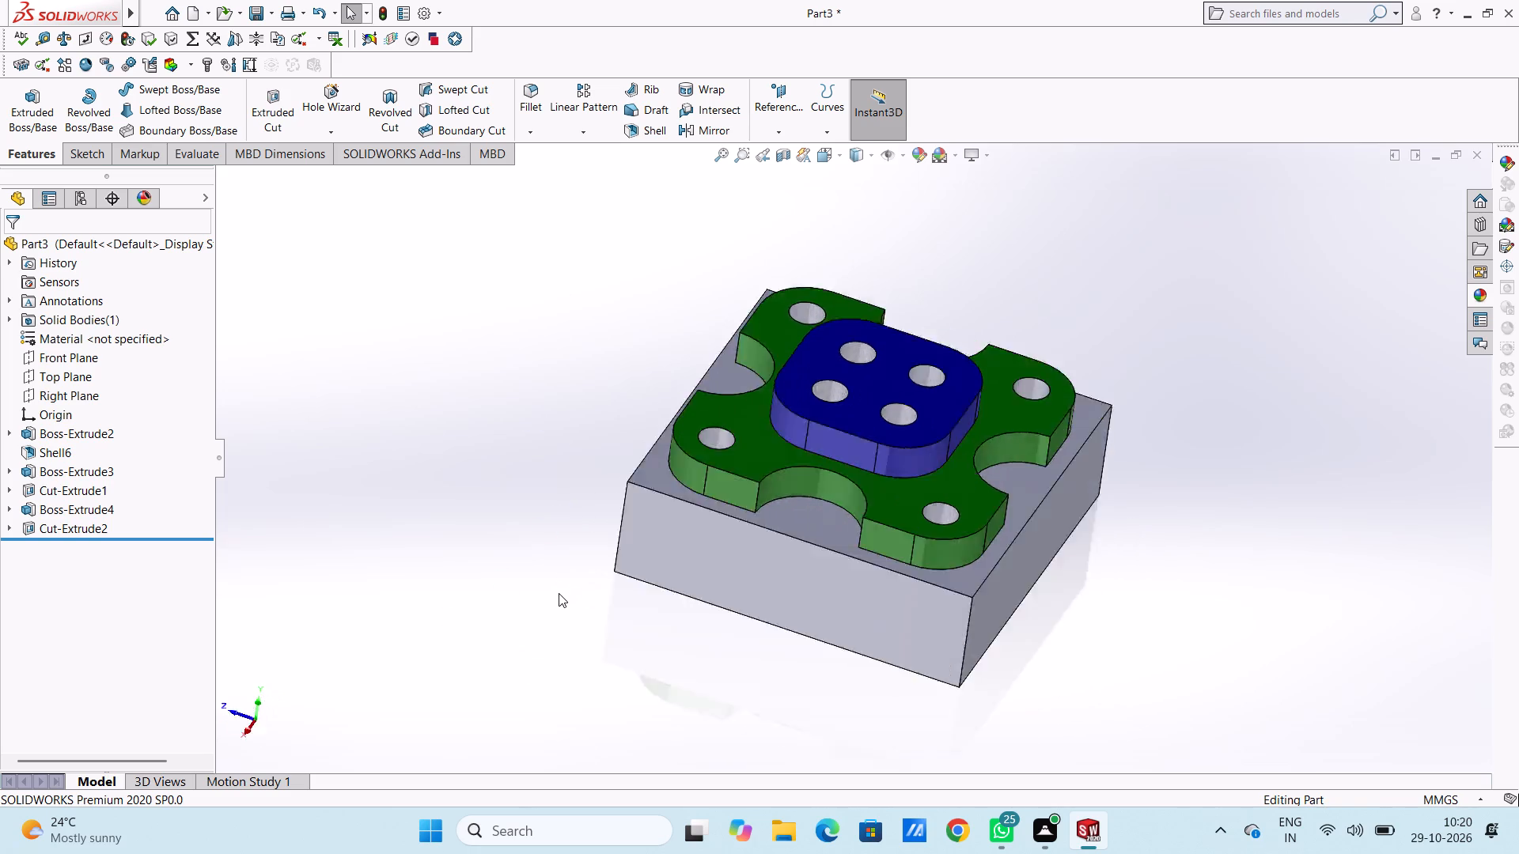
pyautogui.press('Escape')
pyautogui.press('Escape')
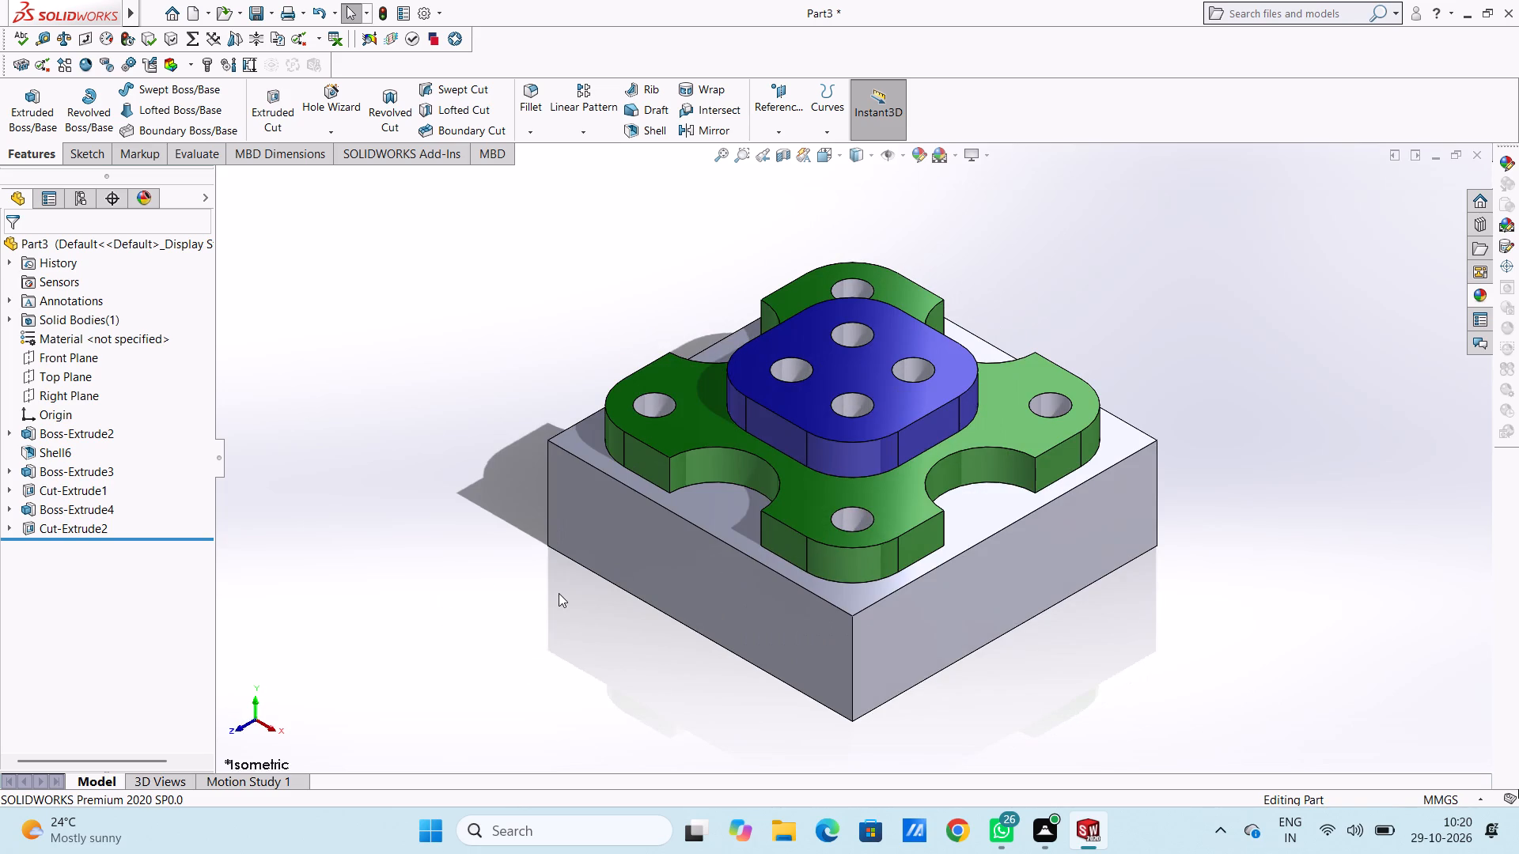
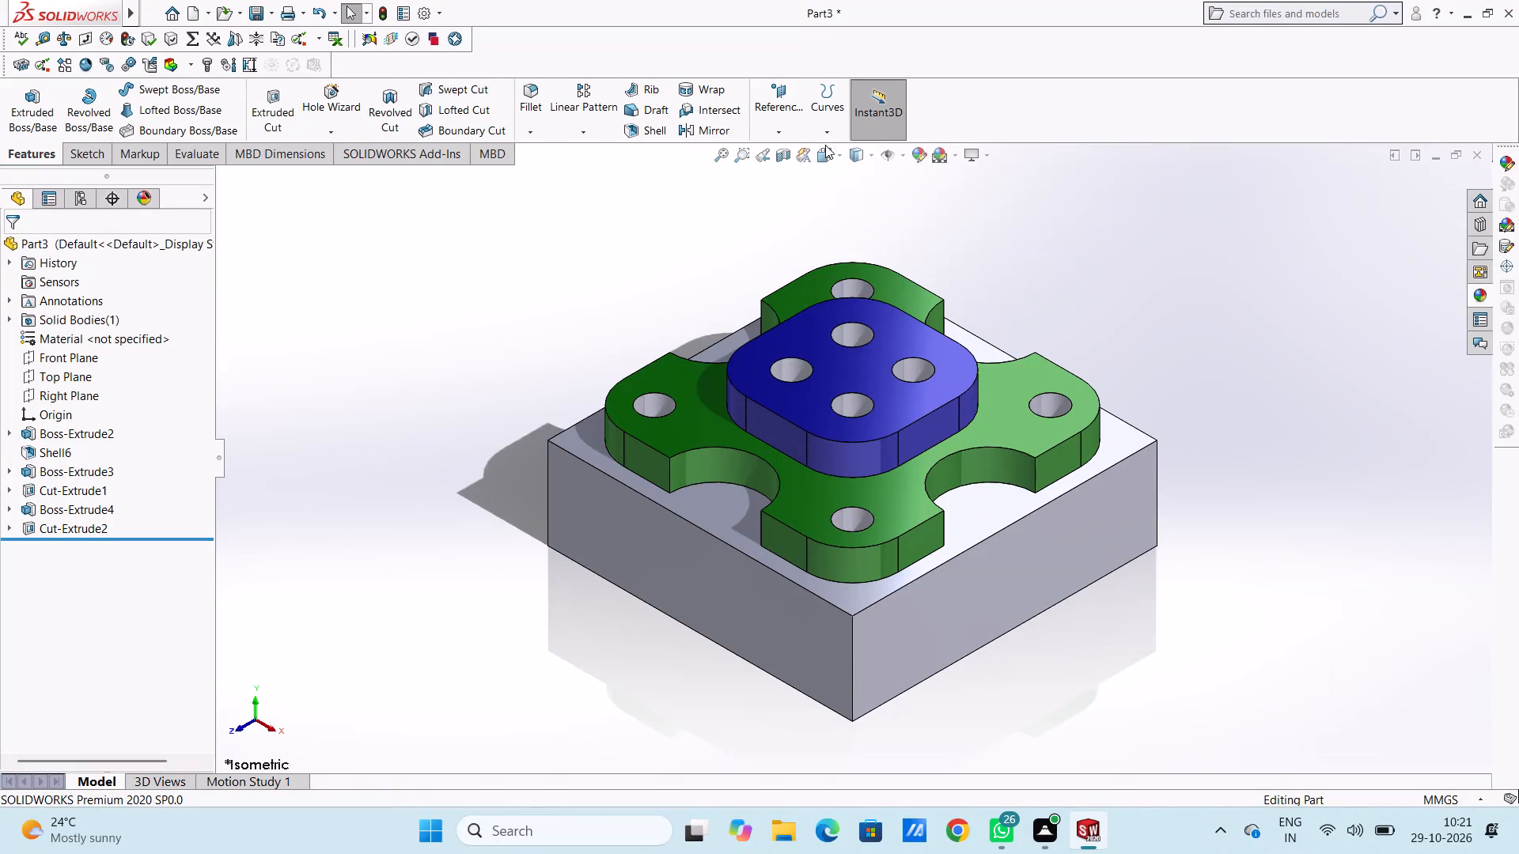
# Examine the model's interior with a section view through the Front Plane at 0 mm offset, and restore the uncut view.
pyautogui.click(788, 154)
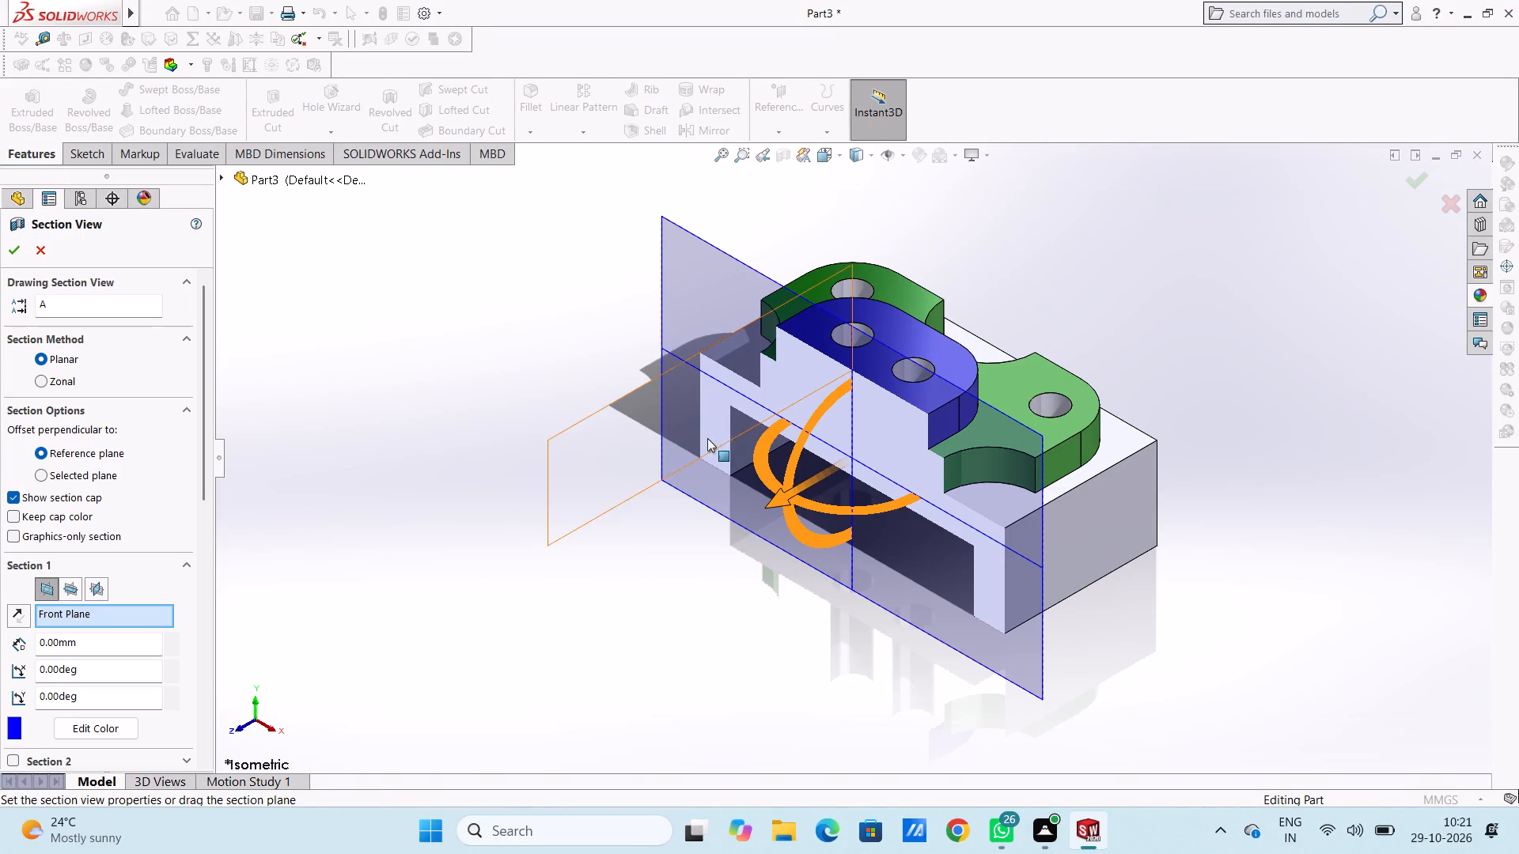
pyautogui.click(21, 250)
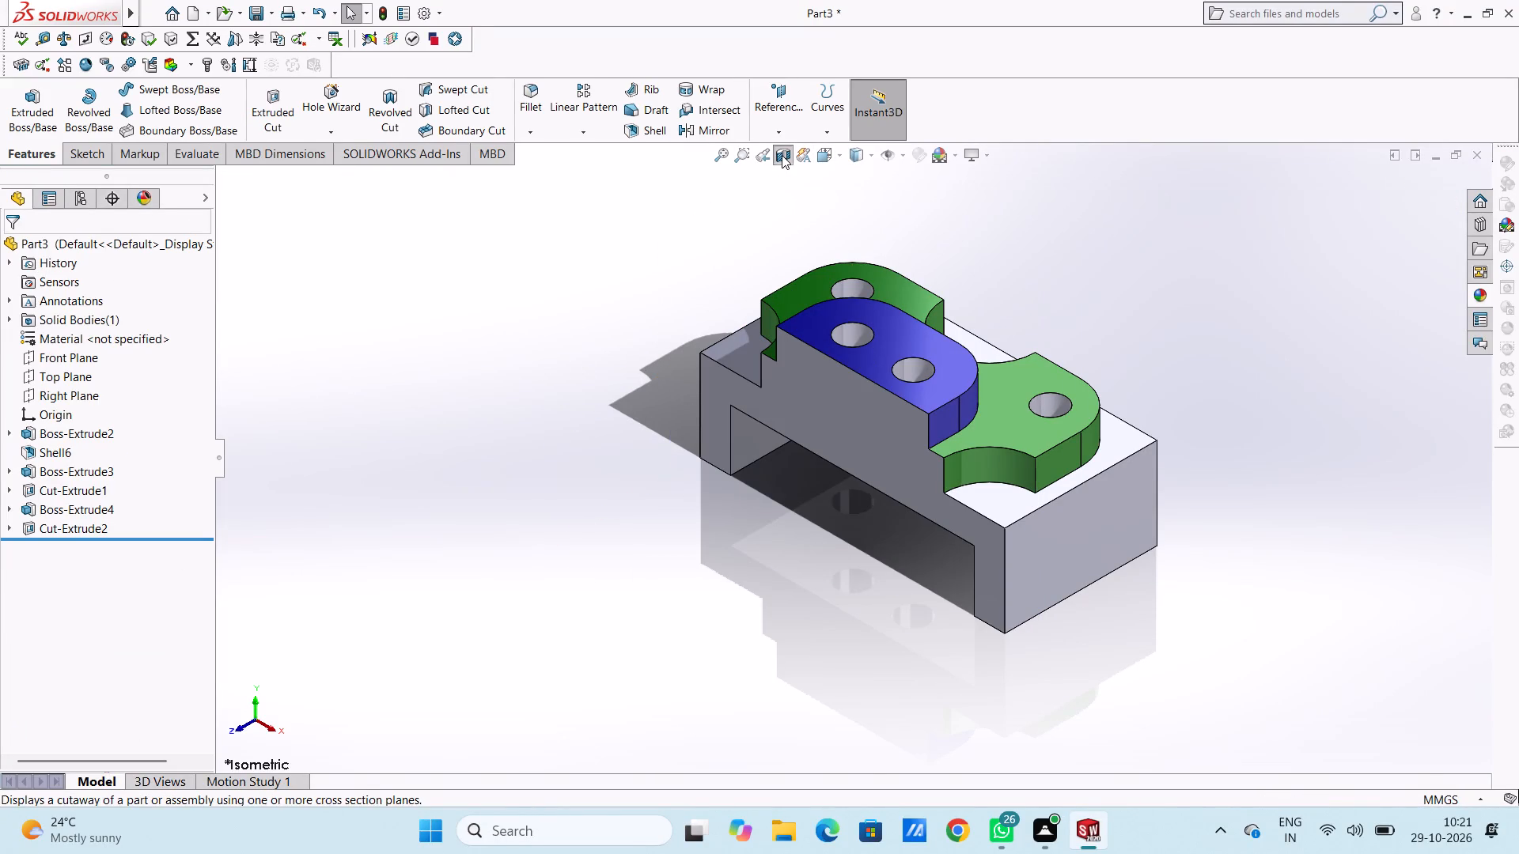
pyautogui.click(782, 155)
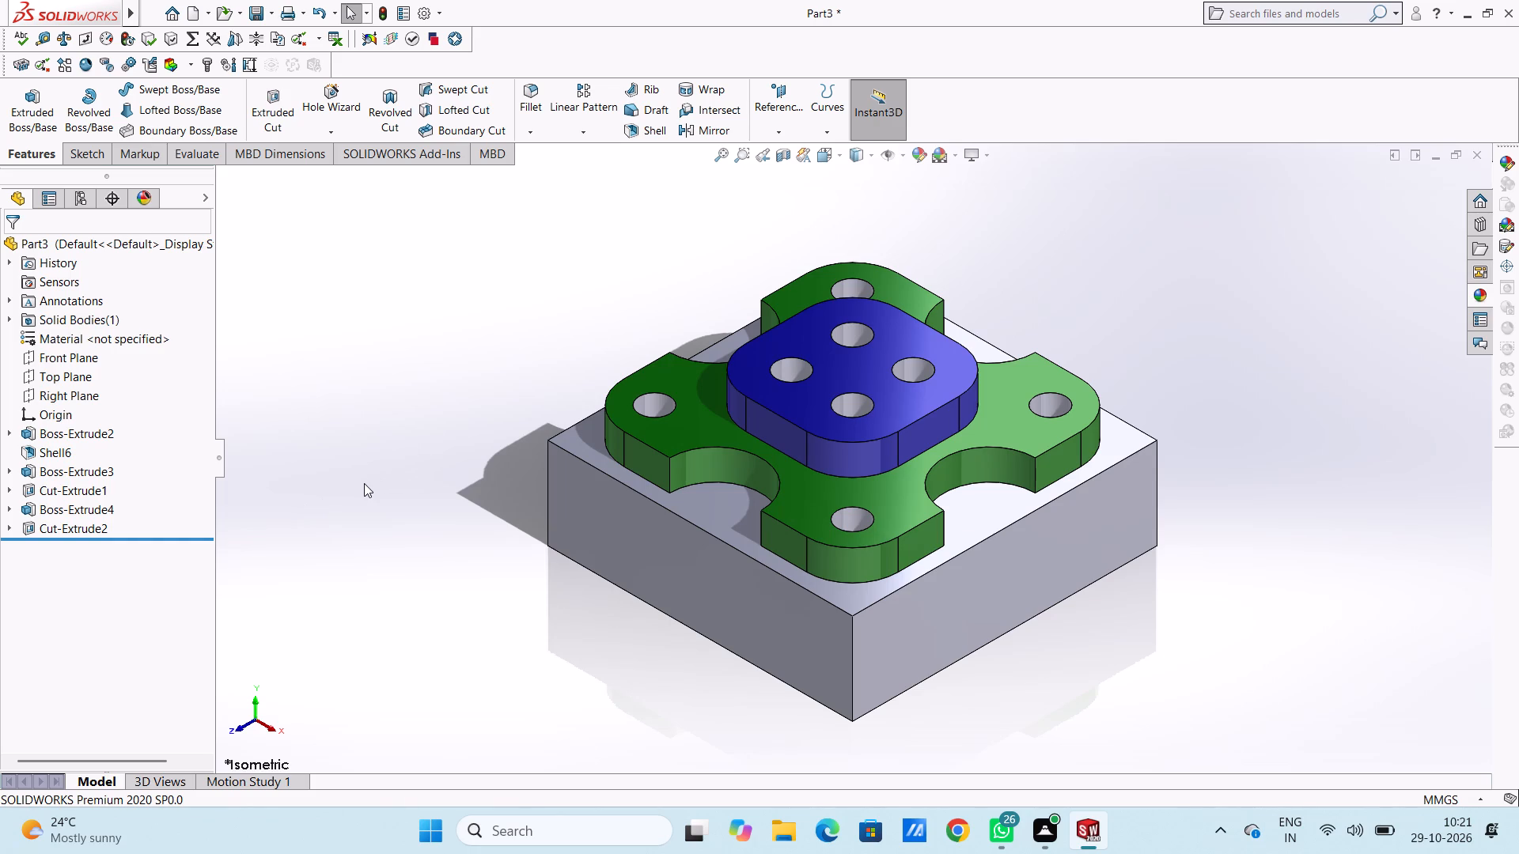
# Save the part in the Documents folder as a SOLIDWORKS part named "100mm Square Base 30mm Block".
pyautogui.hotkey('ctrl', 's')
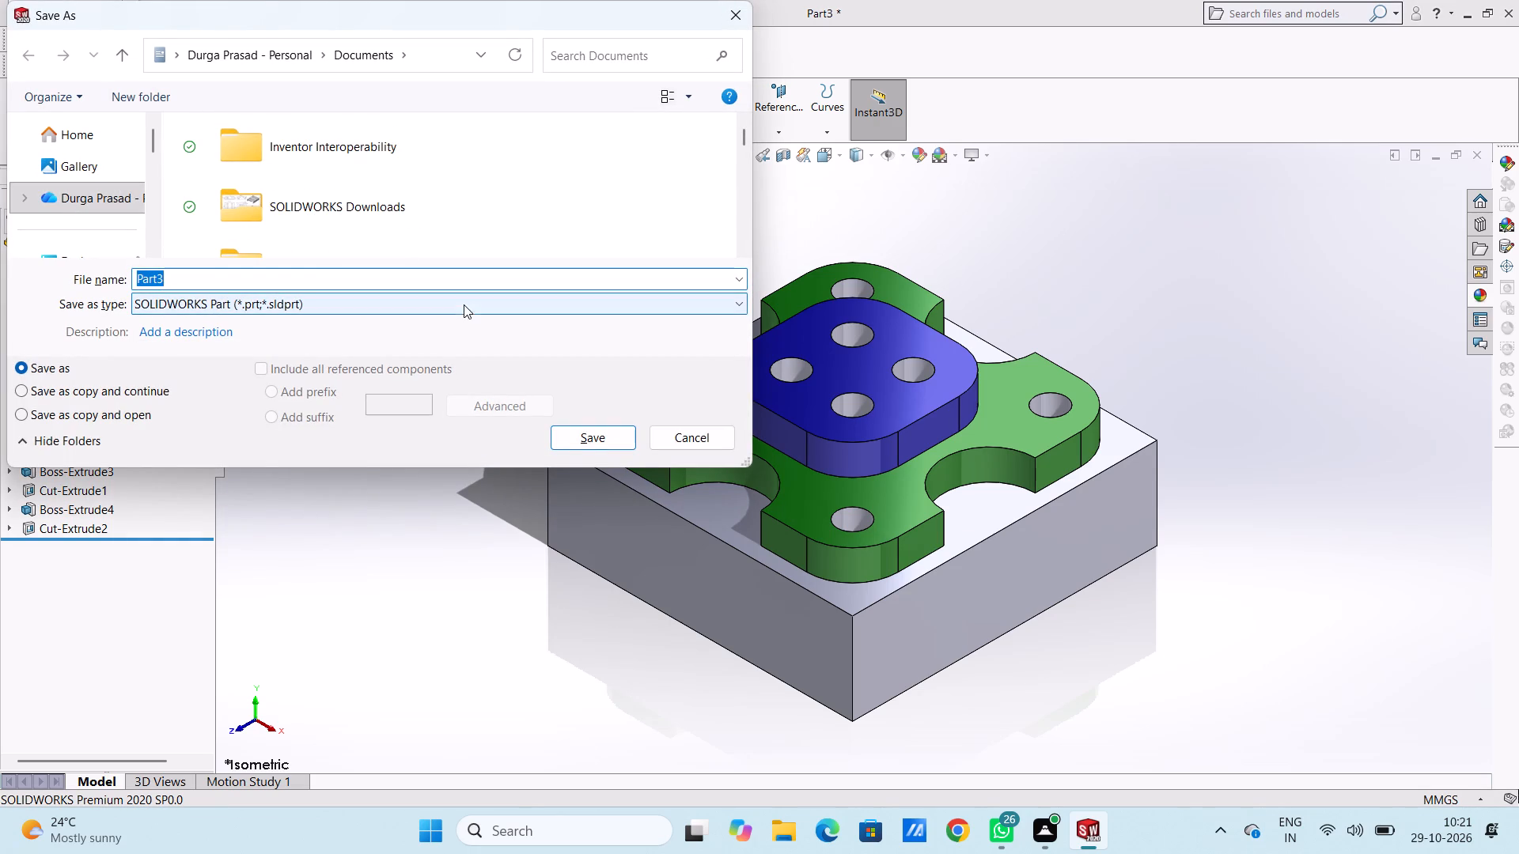
pyautogui.hotkey('ctrl', 'v')
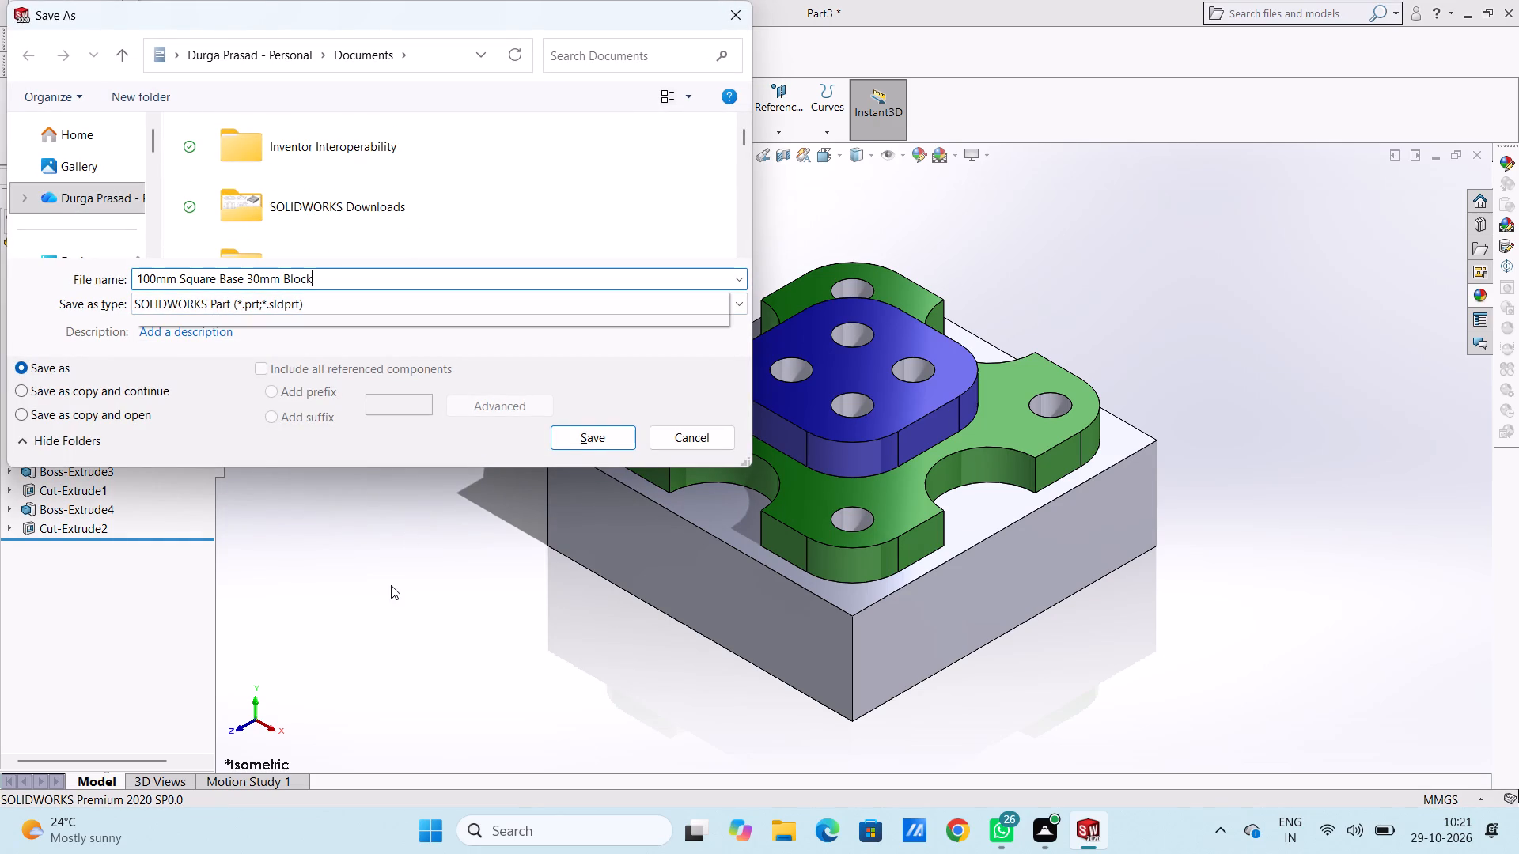
pyautogui.click(585, 442)
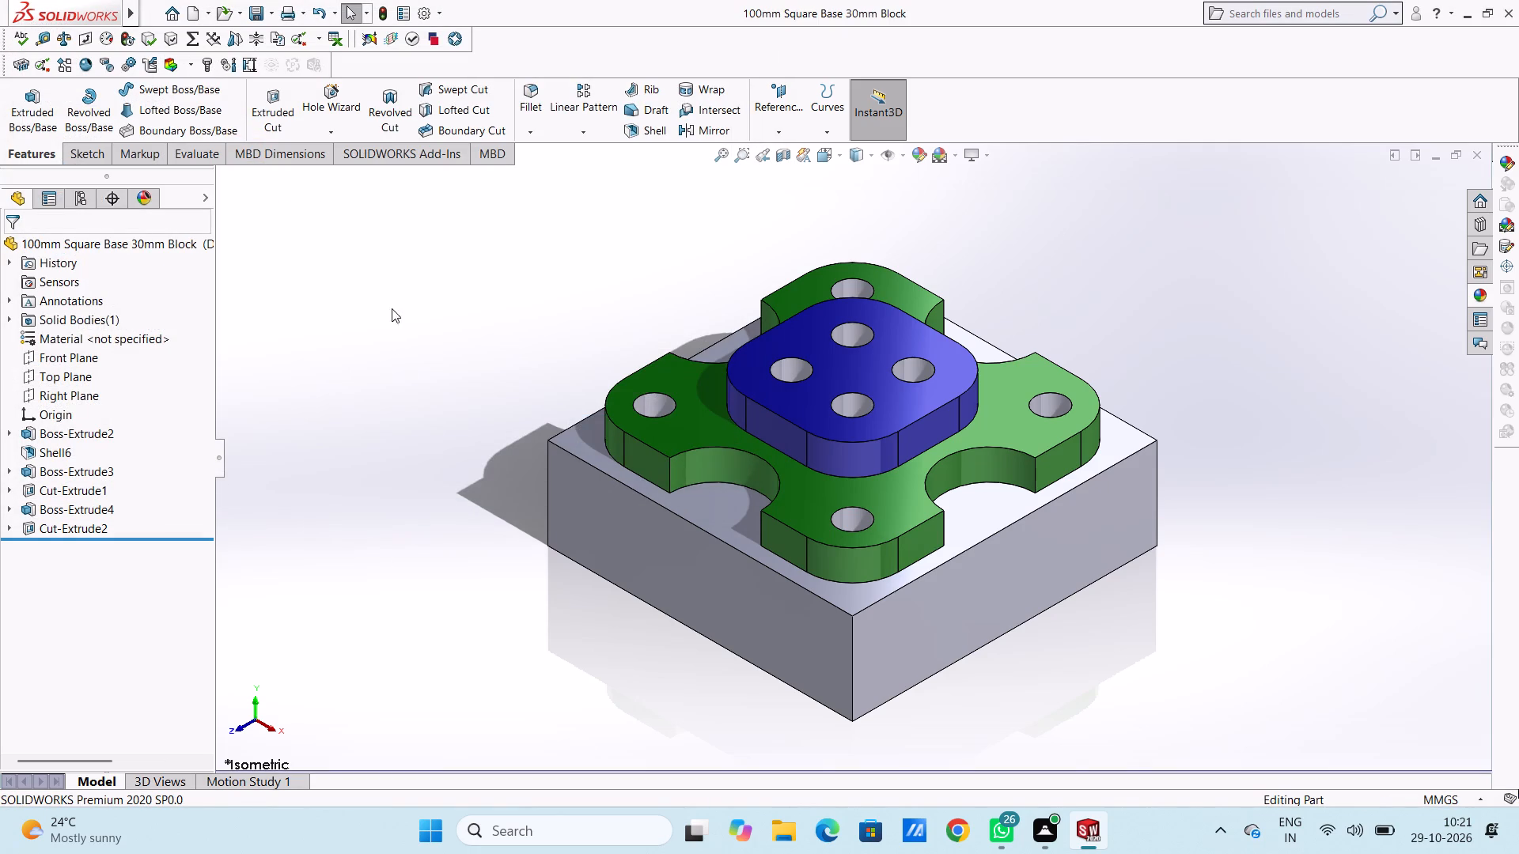
# Save a PDF copy of the model in the Documents folder under the name "100mm Square Base 30mm Block".
pyautogui.click(274, 13)
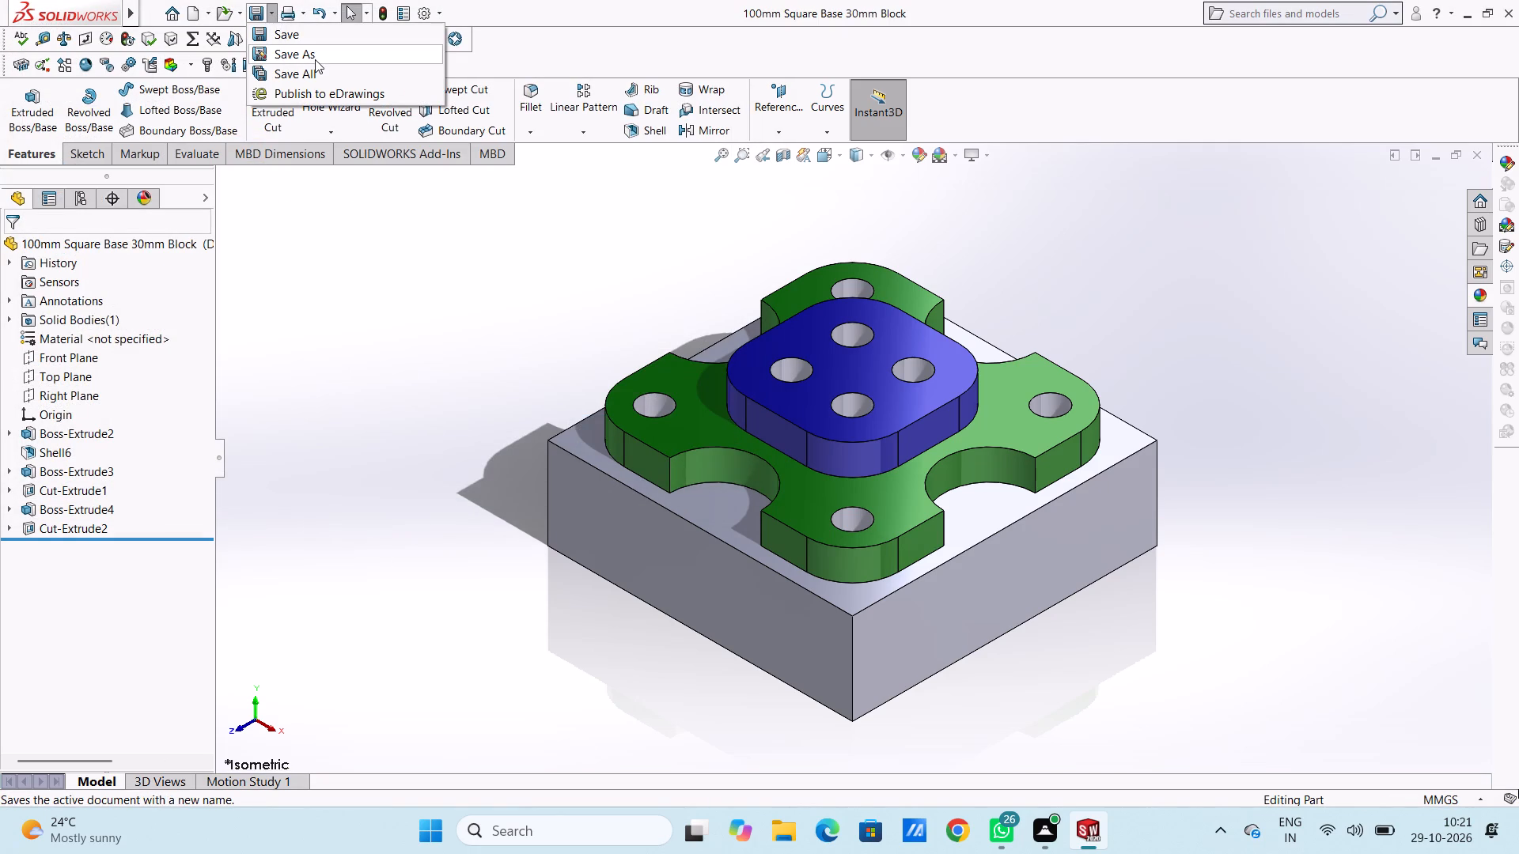
pyautogui.click(315, 59)
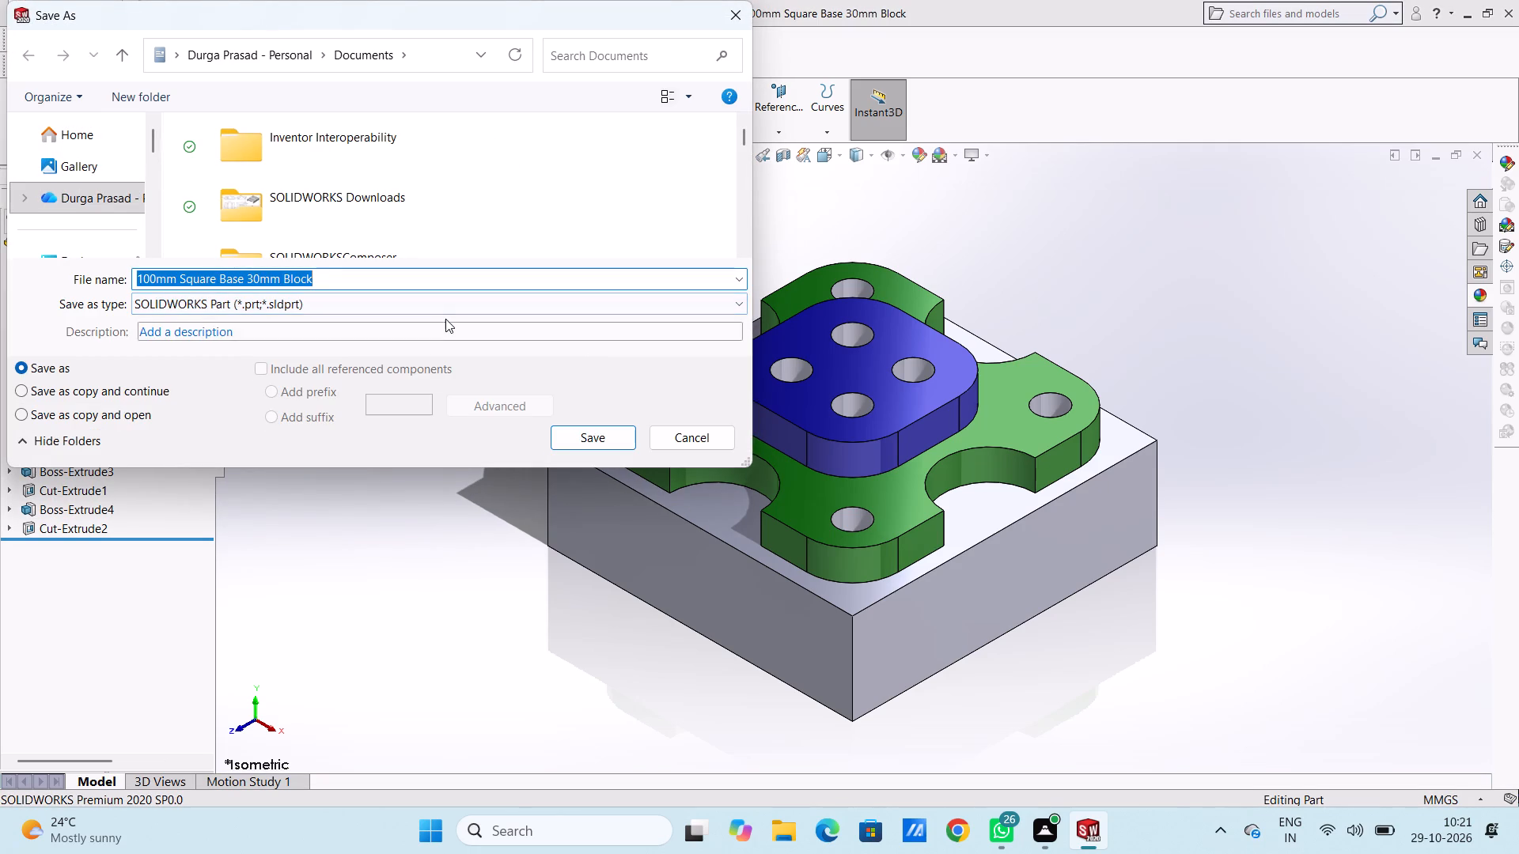
pyautogui.click(447, 310)
pyautogui.click(412, 438)
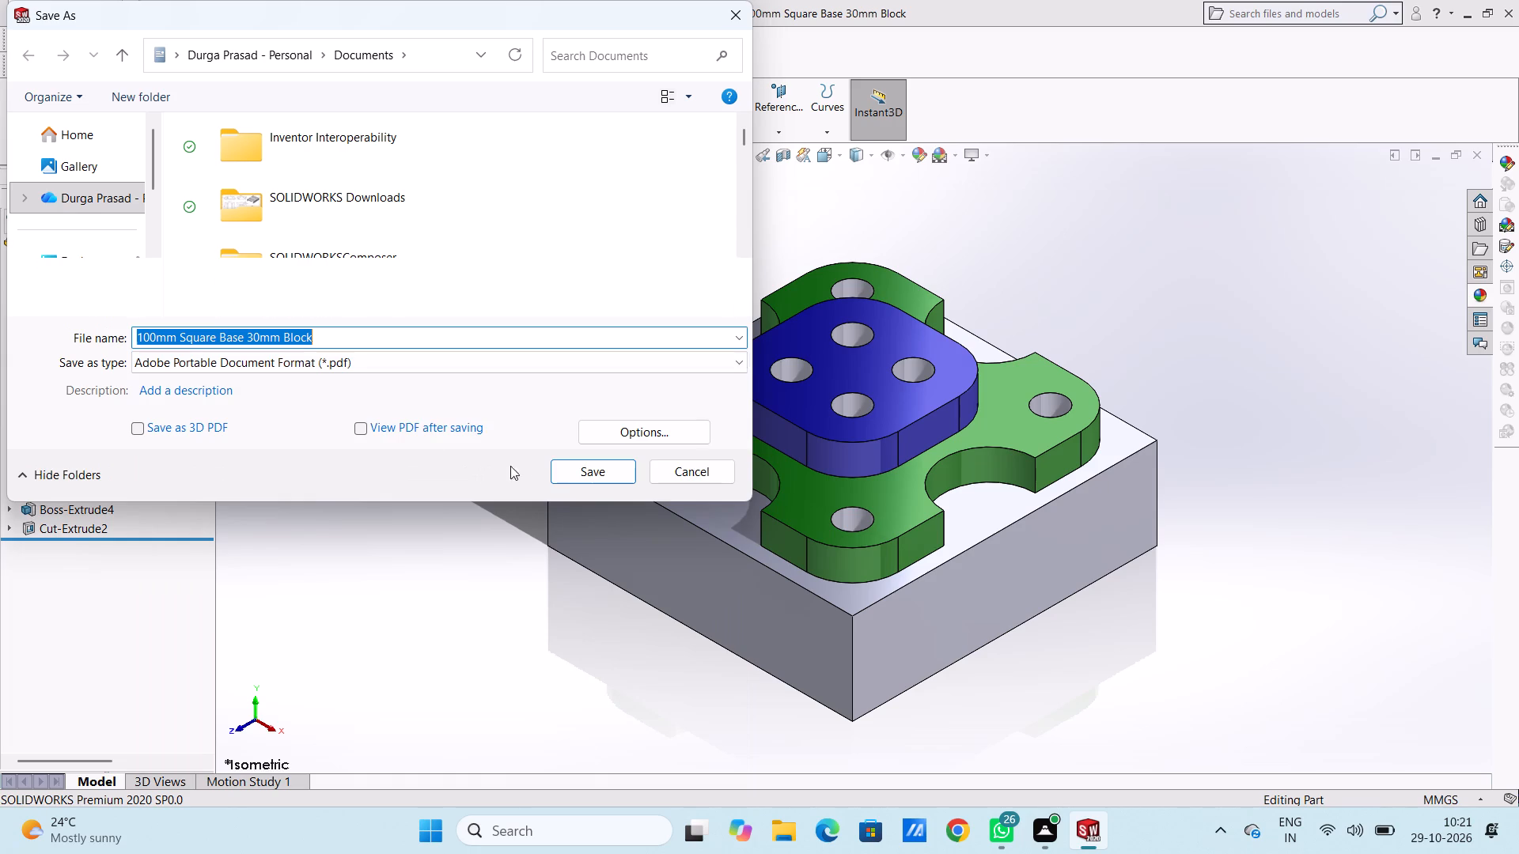
pyautogui.click(569, 473)
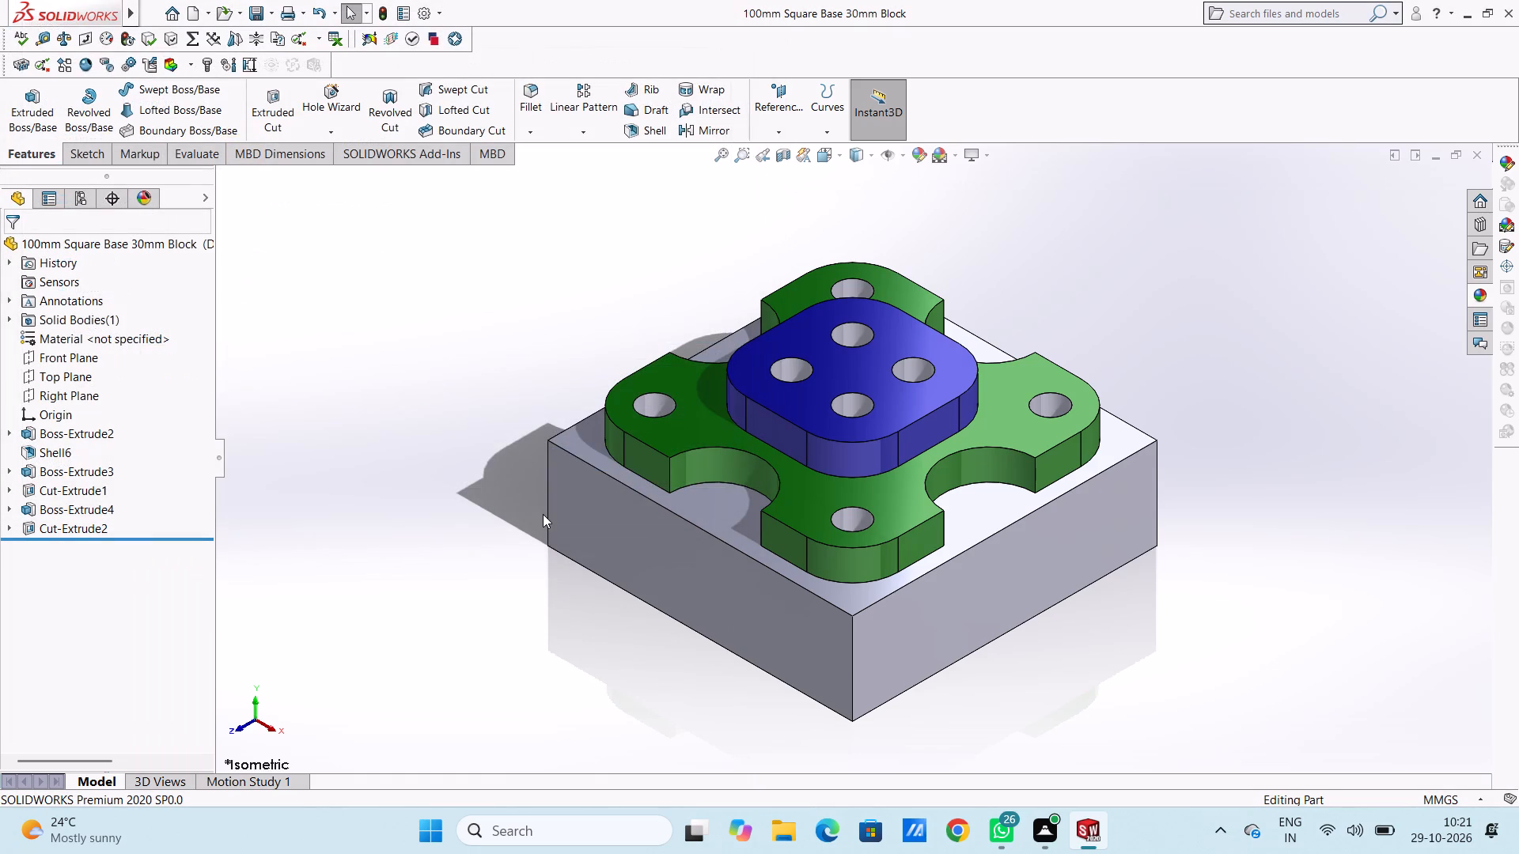